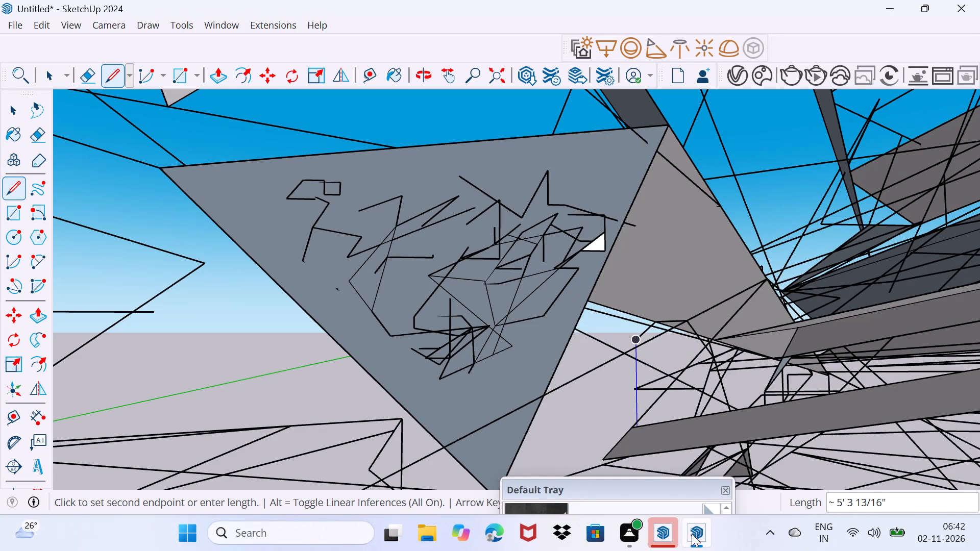
Draw a loop from the cluster's lower end up about 1' 5" towards the slanted edge, down beside it and back.
{"action": "left_click", "coordinate": [478, 377]}
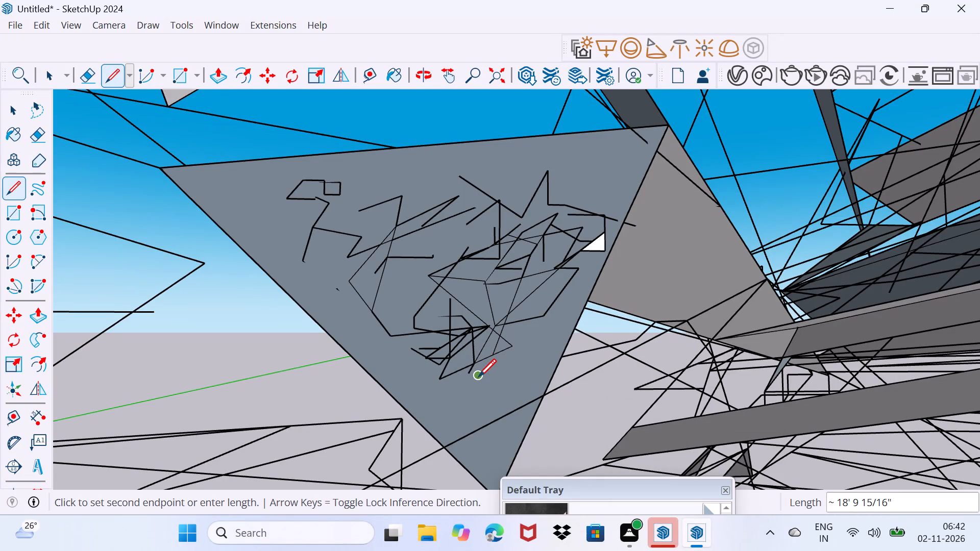
{"action": "left_click", "coordinate": [528, 328]}
{"action": "left_click", "coordinate": [555, 313]}
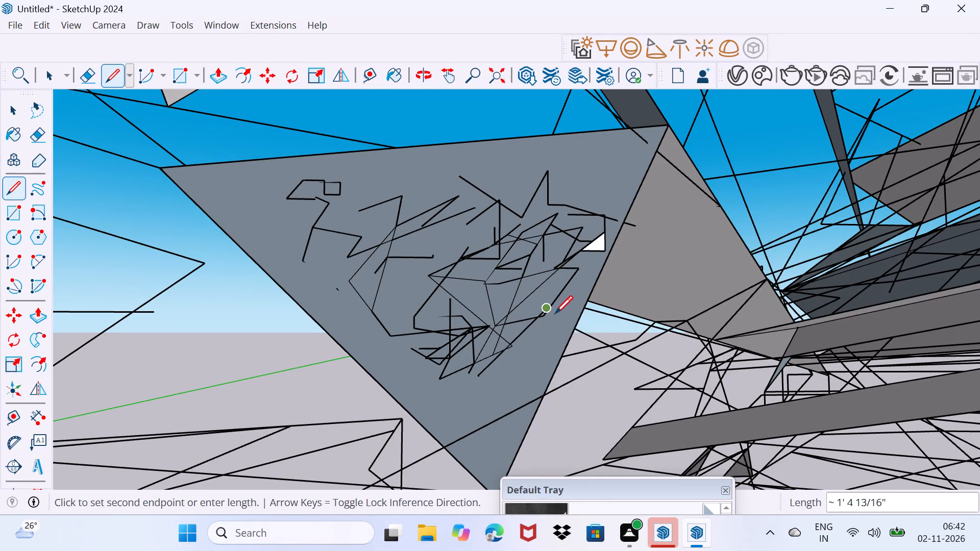
{"action": "left_click", "coordinate": [542, 354]}
{"action": "left_click", "coordinate": [529, 372]}
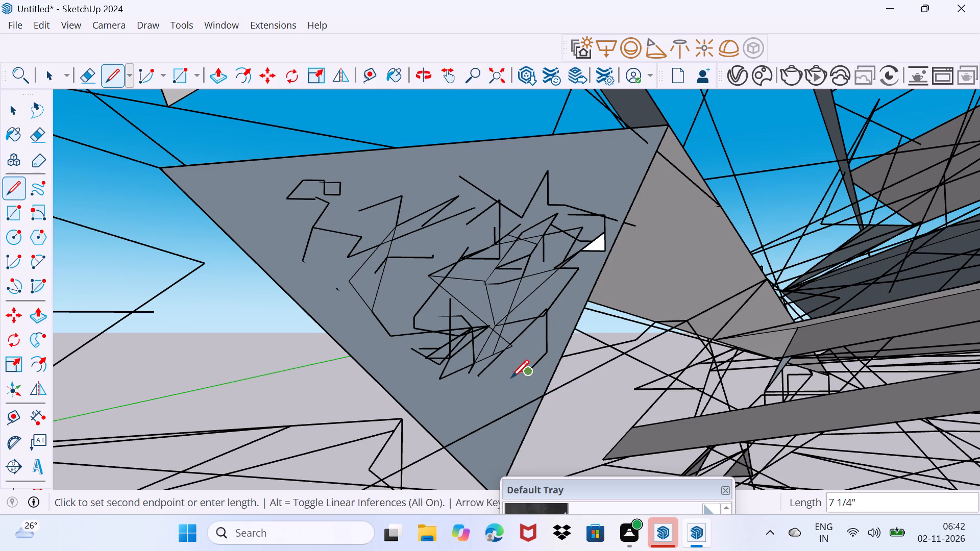
{"action": "left_click", "coordinate": [511, 378]}
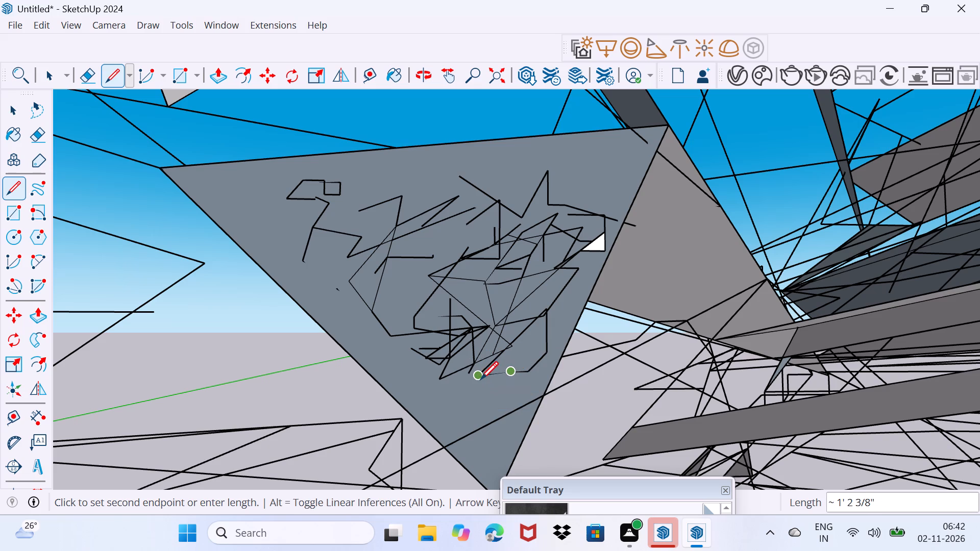
{"action": "left_click", "coordinate": [479, 378]}
From the loop's closing point, draw a short diagonal, a vertical drop and a horizontal base extending beneath the zigzag cluster.
{"action": "left_click", "coordinate": [514, 350]}
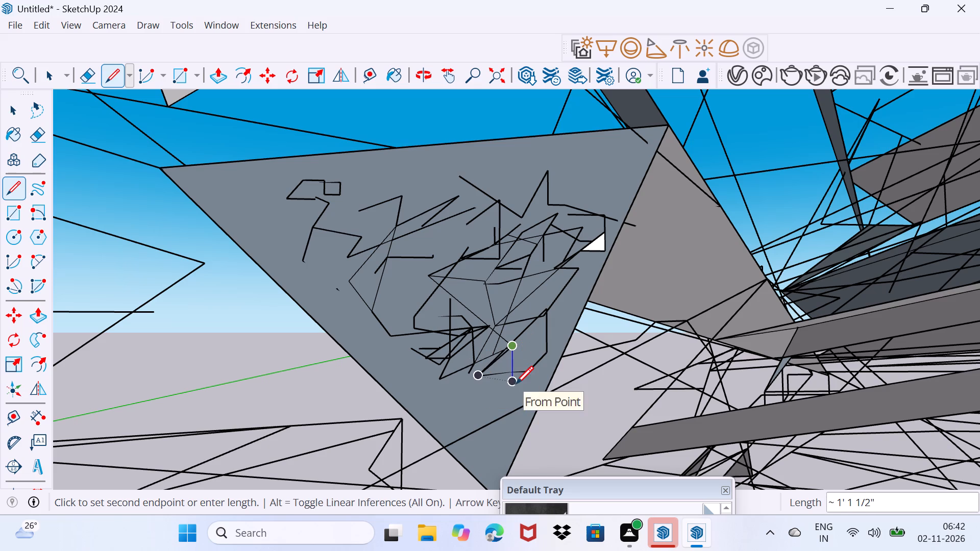
{"action": "left_click", "coordinate": [515, 374]}
{"action": "left_click", "coordinate": [502, 376]}
{"action": "left_click", "coordinate": [466, 391]}
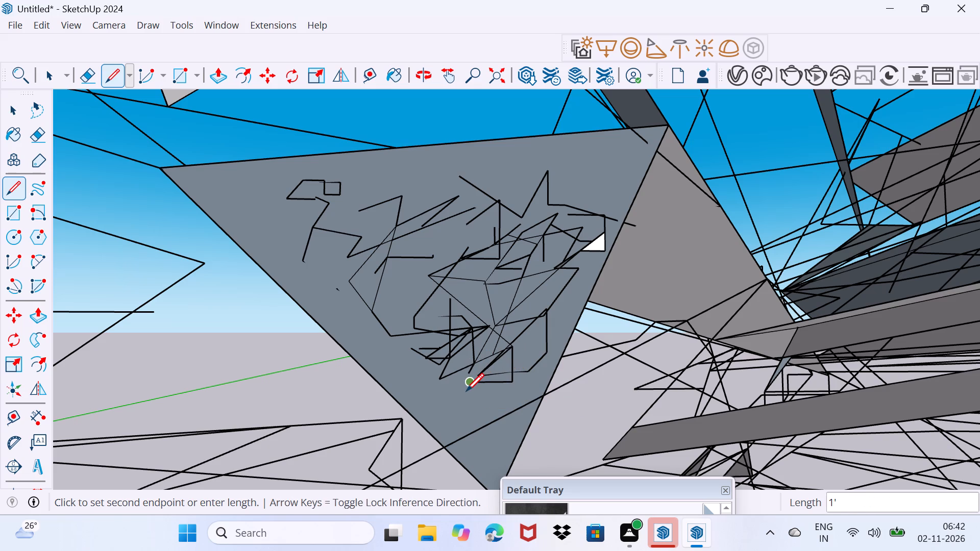
{"action": "left_click", "coordinate": [460, 386]}
Continue the line from the base's far end with short segments rising through the lower cluster, joining its existing zigzag lines.
{"action": "left_click", "coordinate": [448, 363]}
{"action": "left_click", "coordinate": [444, 350]}
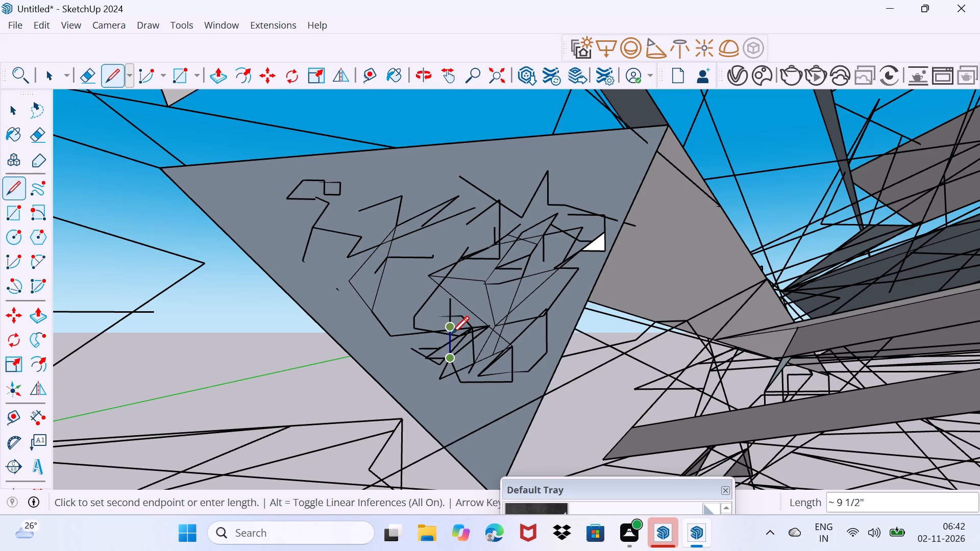
{"action": "left_click", "coordinate": [451, 334]}
{"action": "left_click", "coordinate": [465, 319]}
{"action": "left_click", "coordinate": [474, 323]}
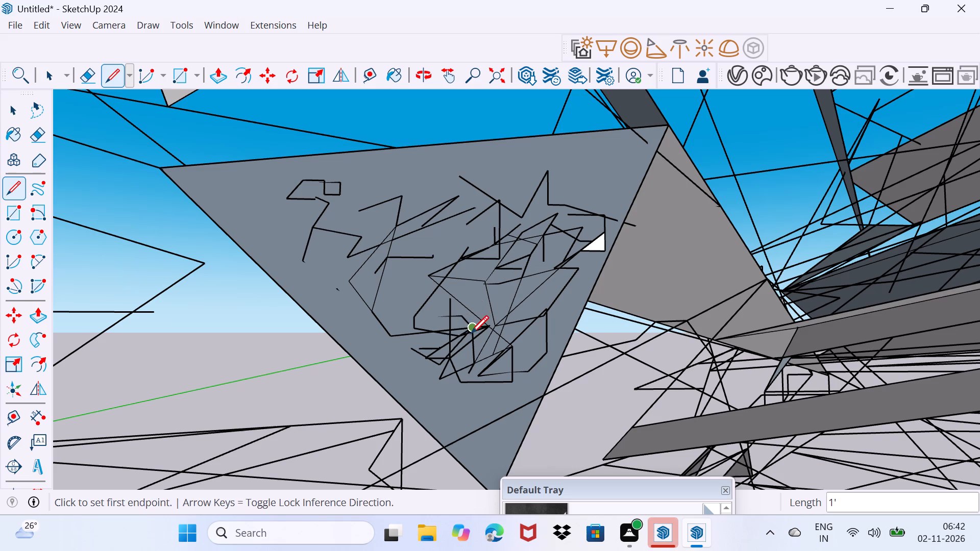
Draw another zigzag down to a new low point of the cluster, back up to its top, and outward across the face.
{"action": "left_click", "coordinate": [469, 335]}
{"action": "left_click", "coordinate": [461, 343]}
{"action": "left_click", "coordinate": [446, 363]}
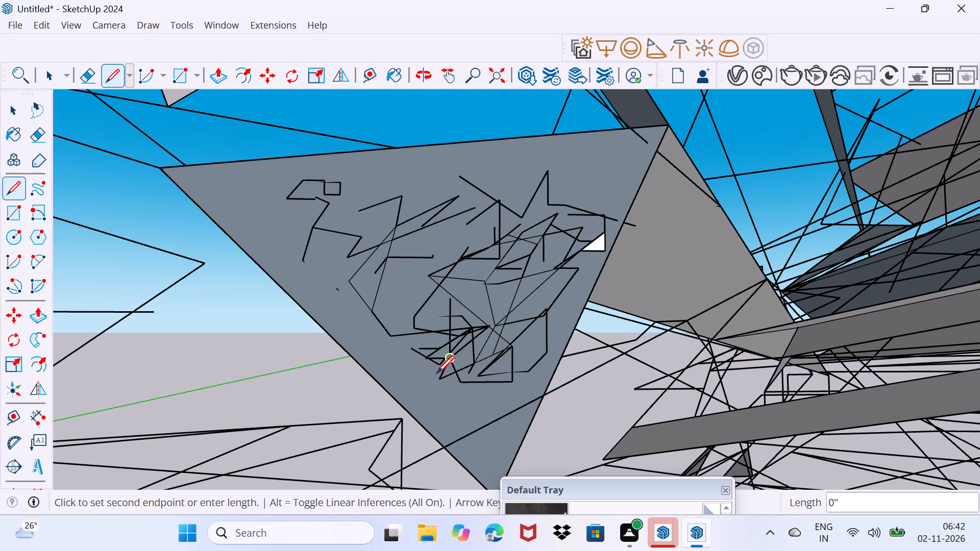
{"action": "left_click", "coordinate": [423, 386]}
{"action": "left_click", "coordinate": [422, 374]}
{"action": "left_click", "coordinate": [428, 348]}
{"action": "left_click", "coordinate": [456, 310]}
{"action": "left_click", "coordinate": [446, 306]}
{"action": "left_click", "coordinate": [398, 302]}
{"action": "left_click", "coordinate": [398, 302]}
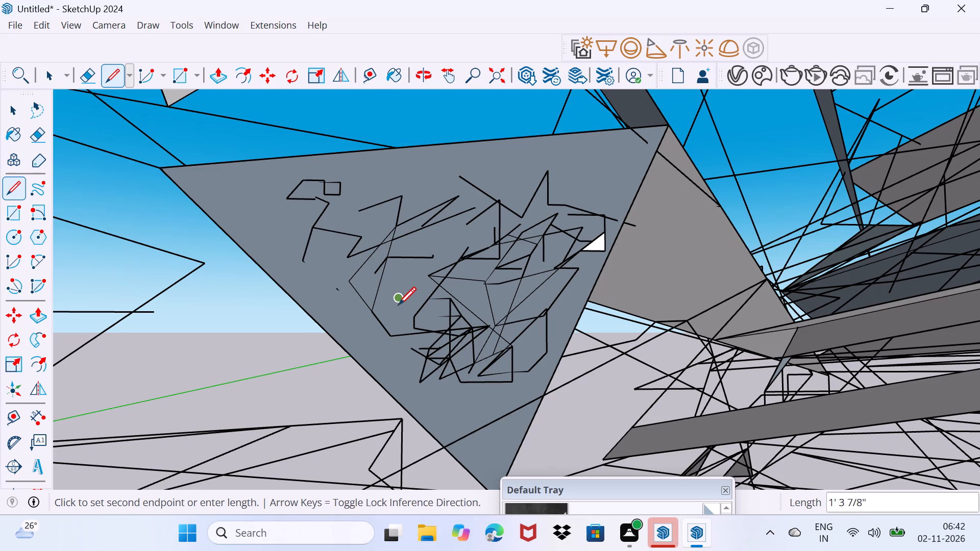
Close a small triangle at the bend near the face's long slanted edge, with a vertical side and a short diagonal.
{"action": "left_click", "coordinate": [375, 308]}
{"action": "left_click", "coordinate": [369, 315]}
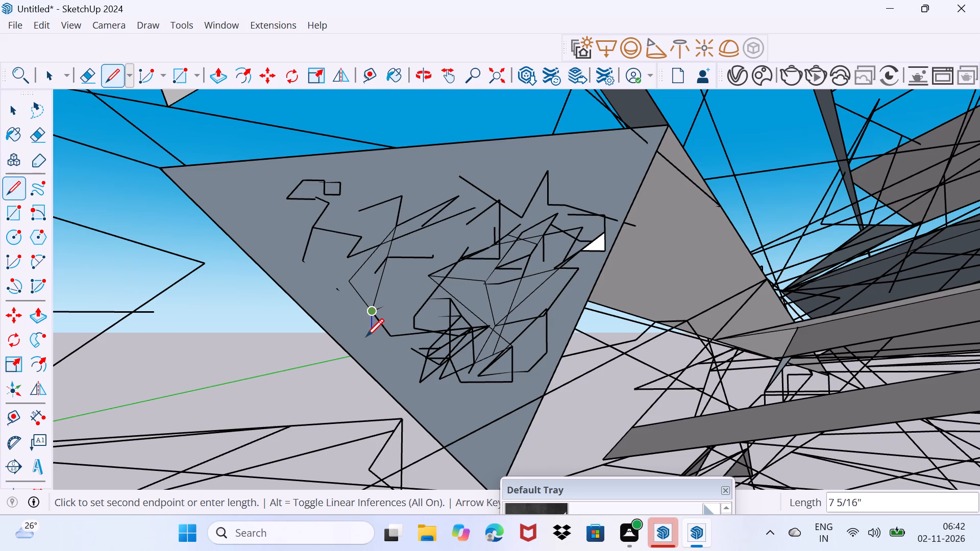
{"action": "left_click", "coordinate": [367, 345]}
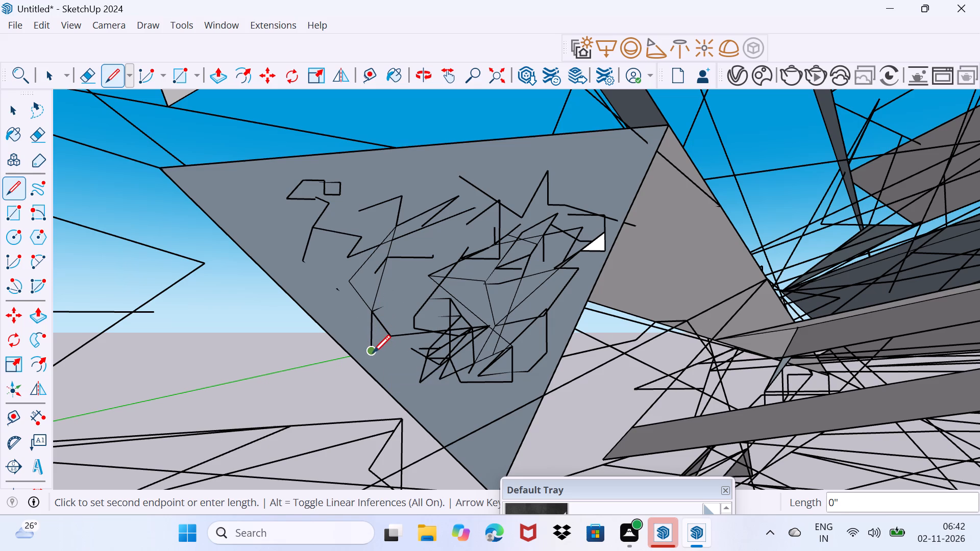
{"action": "left_click", "coordinate": [372, 352]}
{"action": "left_click", "coordinate": [390, 334]}
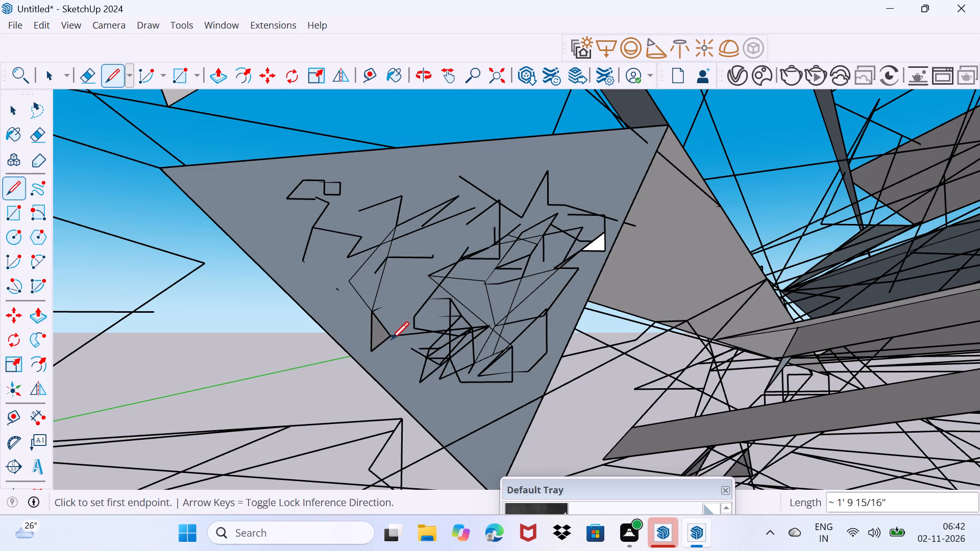
Draw a short rising diagonal segment between the small grey triangle and the lower zigzag cluster.
{"action": "left_click", "coordinate": [393, 349]}
{"action": "left_click", "coordinate": [406, 335]}
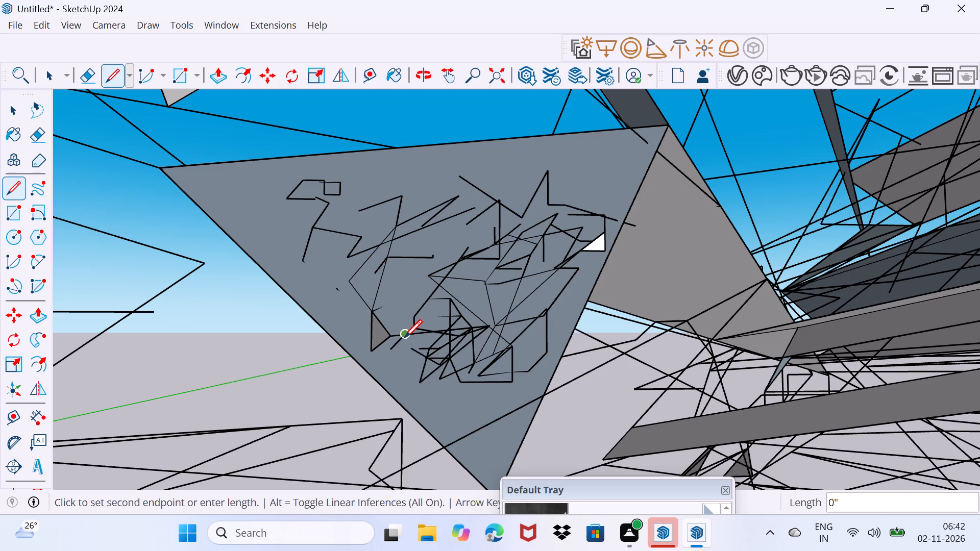
{"action": "left_click", "coordinate": [404, 337]}
{"action": "left_click", "coordinate": [405, 335]}
{"action": "left_click", "coordinate": [405, 335]}
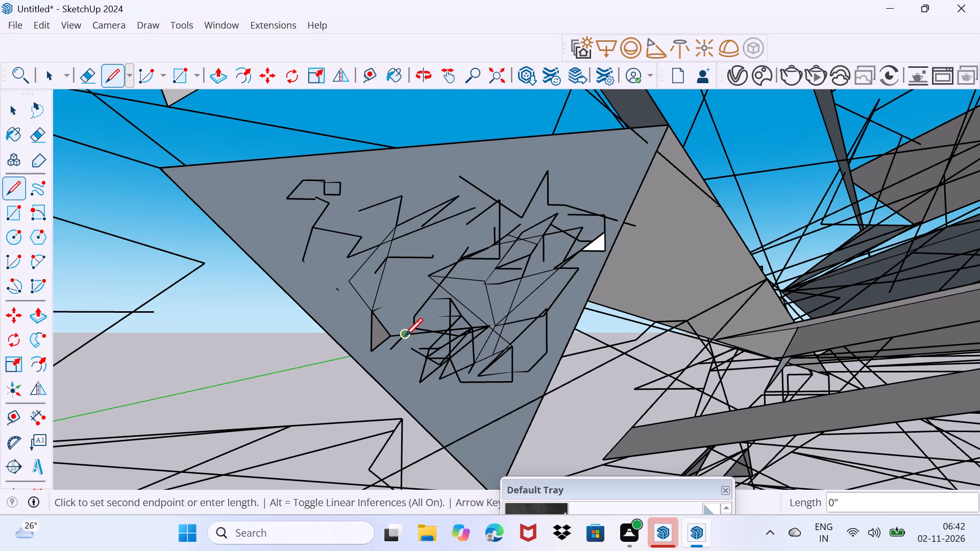
{"action": "left_click", "coordinate": [405, 336]}
{"action": "left_click", "coordinate": [405, 336]}
Continue upward past the cluster with connected segments, crossing to the thin polyline and rising to the upper zigzag's slanted line.
{"action": "left_click", "coordinate": [406, 322]}
{"action": "left_click", "coordinate": [425, 296]}
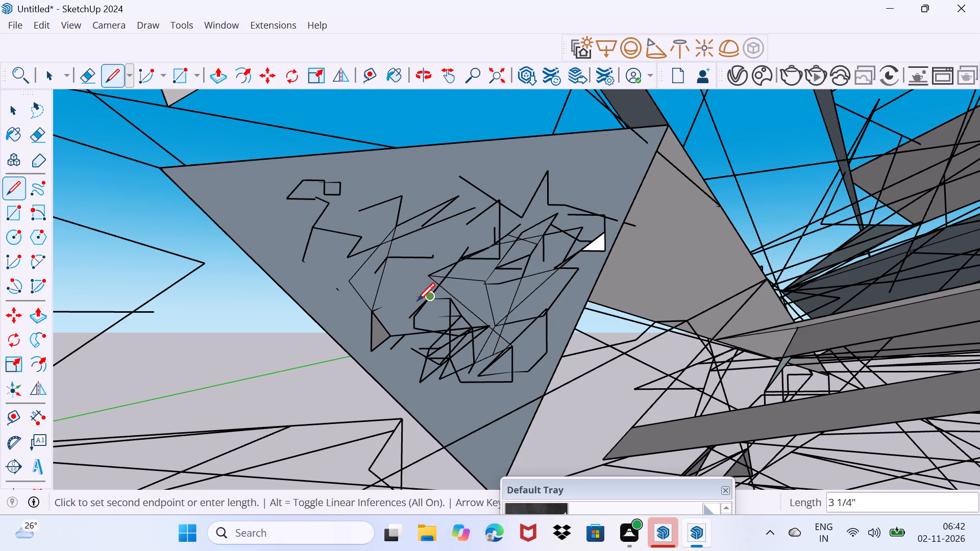
{"action": "left_click", "coordinate": [417, 300]}
{"action": "left_click", "coordinate": [416, 300]}
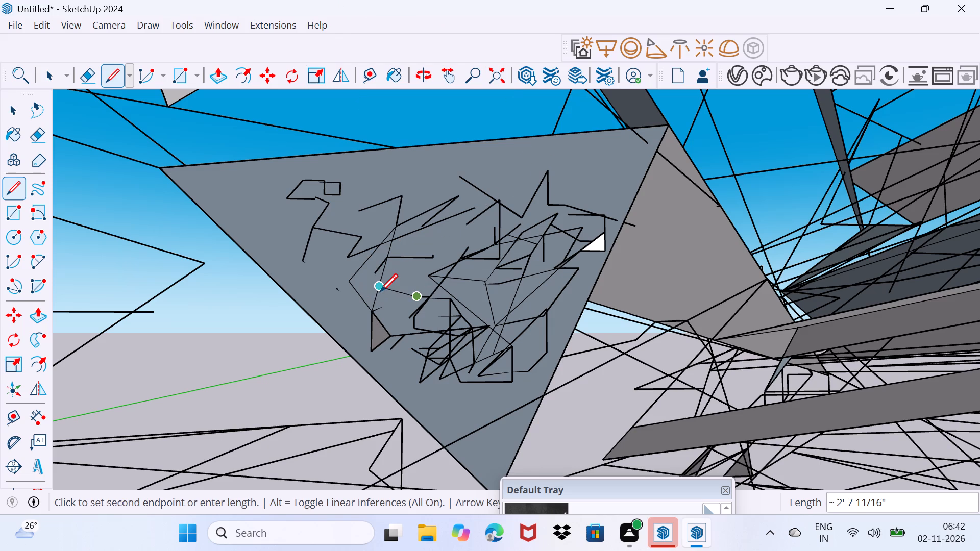
{"action": "left_click", "coordinate": [380, 291]}
{"action": "left_click", "coordinate": [367, 249]}
{"action": "left_click", "coordinate": [385, 227]}
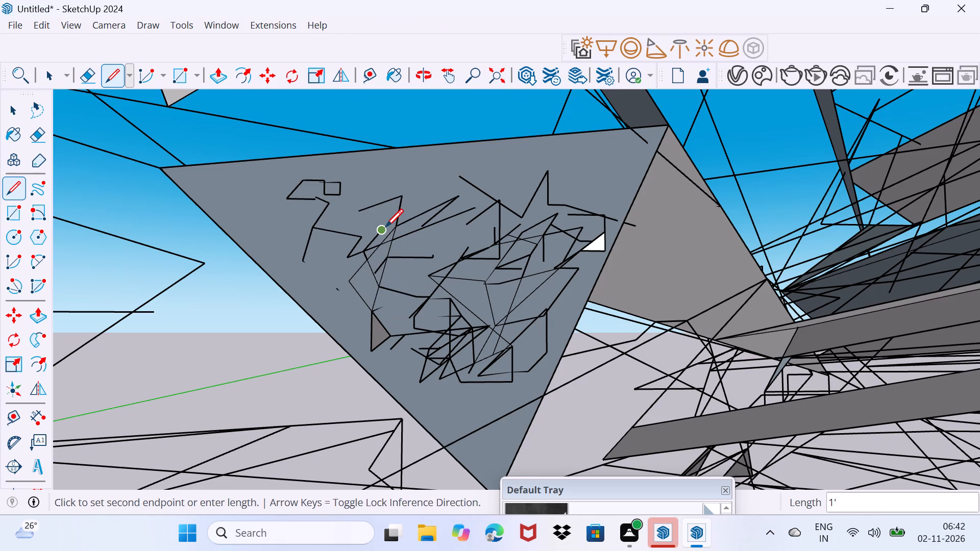
{"action": "left_click", "coordinate": [385, 229]}
Extend a long segment to the face's upper corner, add short segments about 11" and 4 7/16" long, and run one outside the face.
{"action": "left_click_drag", "start_coordinate": [658, 161], "coordinate": [660, 165]}
{"action": "left_click_drag", "start_coordinate": [661, 168], "coordinate": [665, 183]}
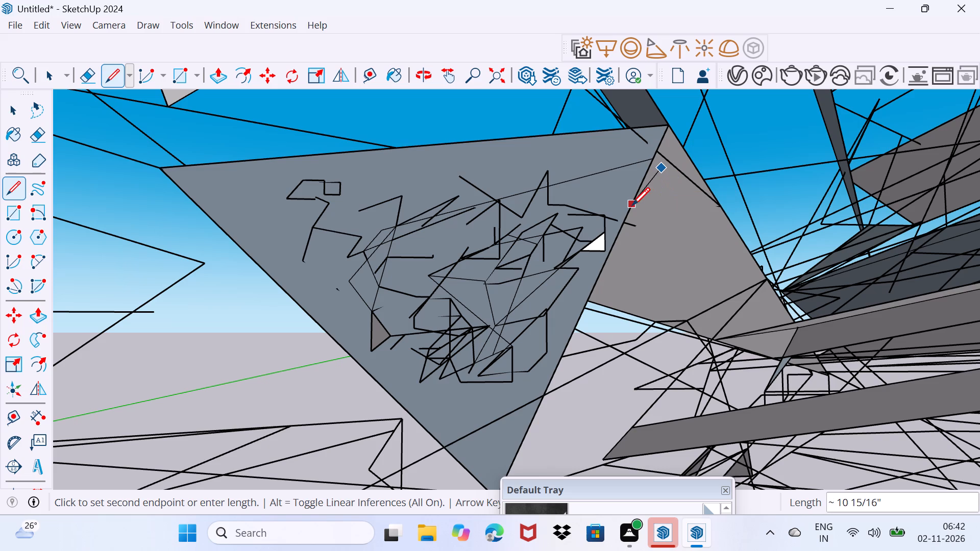
{"action": "left_click", "coordinate": [631, 205]}
{"action": "left_click", "coordinate": [612, 206]}
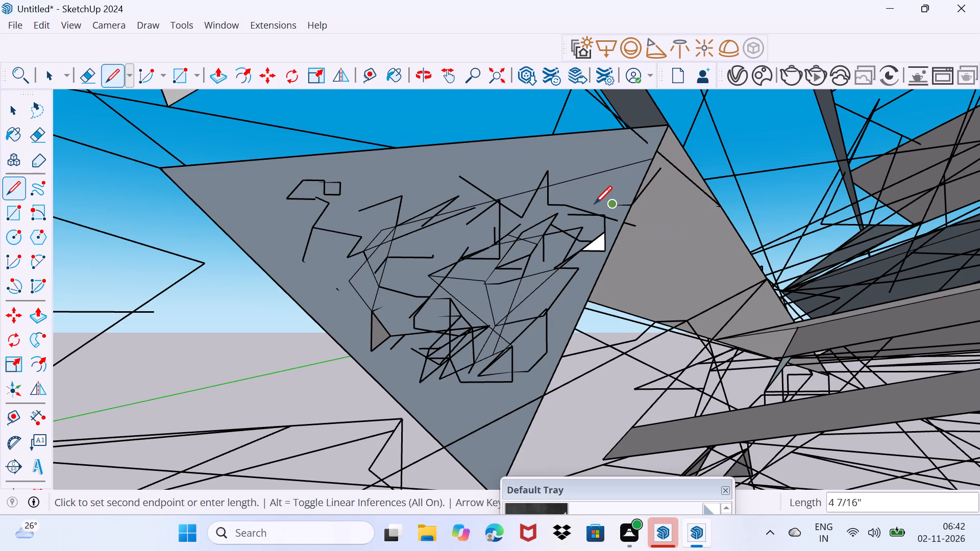
{"action": "left_click", "coordinate": [594, 204]}
{"action": "left_click", "coordinate": [615, 357]}
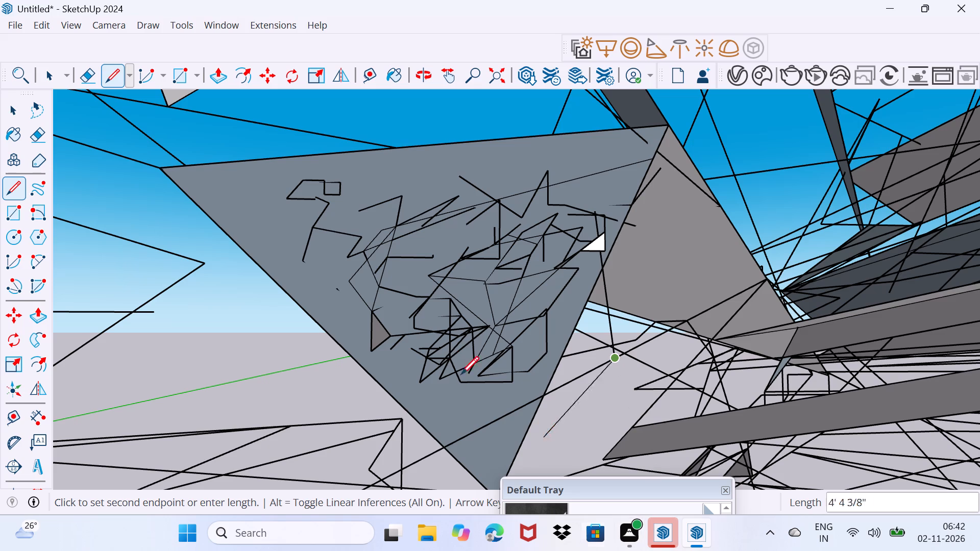
Continue the line from its outer end back to the lower cluster's bottom corner with a segment about 4' 10" long.
{"action": "scroll", "coordinate": [453, 378], "scroll_direction": "down", "scroll_amount": 6}
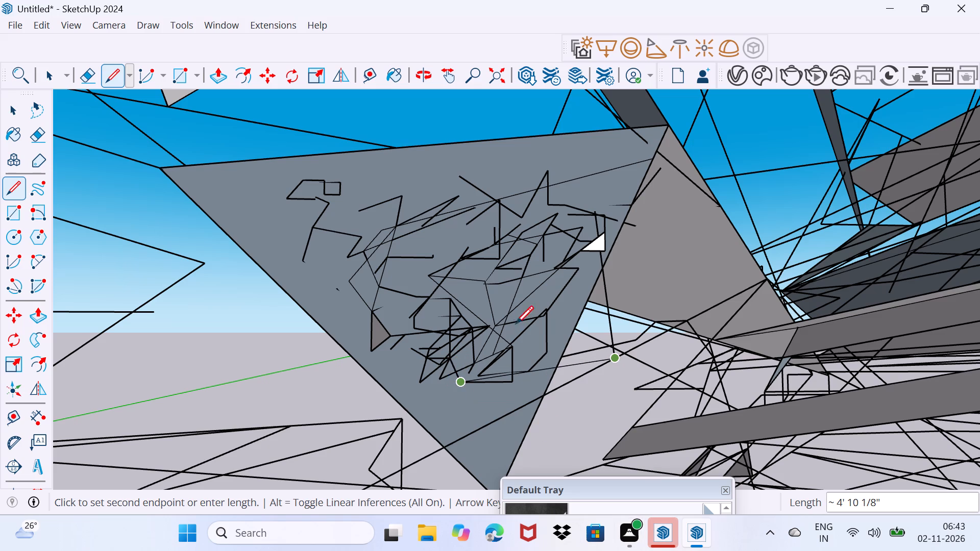
{"action": "scroll", "coordinate": [511, 311], "scroll_direction": "down", "scroll_amount": 6}
{"action": "left_click_drag", "start_coordinate": [498, 336], "coordinate": [504, 331]}
{"action": "left_click_drag", "start_coordinate": [428, 367], "coordinate": [439, 357]}
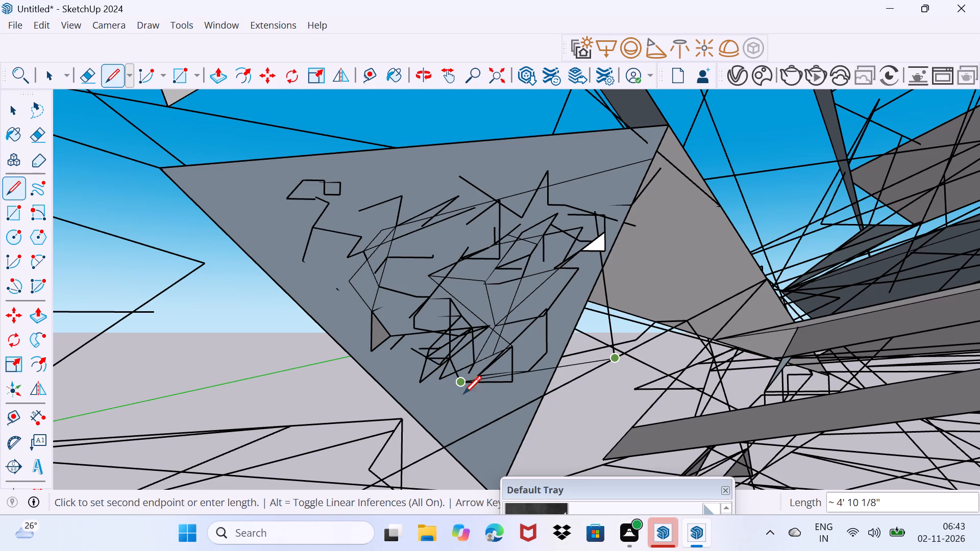
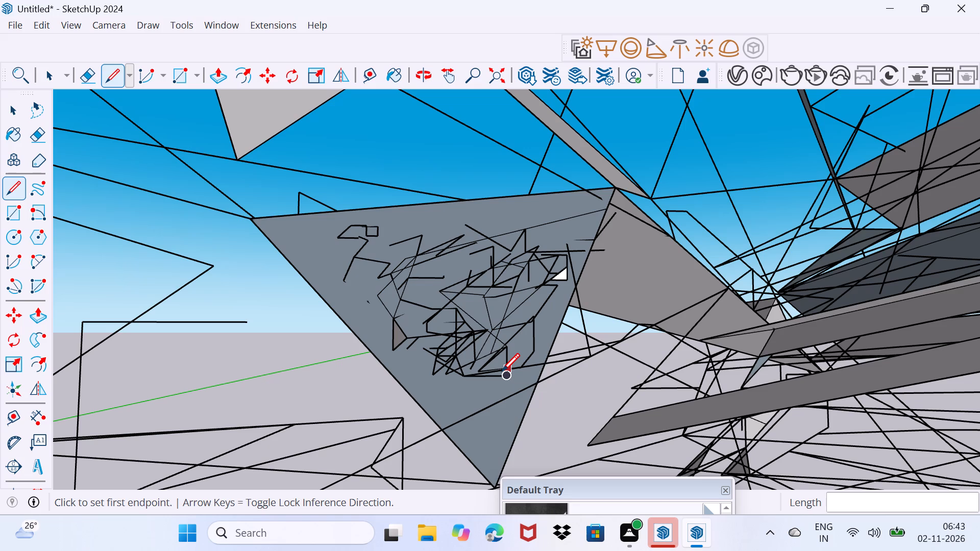
Draw a short slanted line across the white four-sided face's diagonal, using two segments about 6 3/8" and 5 11/16" long.
{"action": "scroll", "coordinate": [516, 389], "scroll_direction": "down", "scroll_amount": 12}
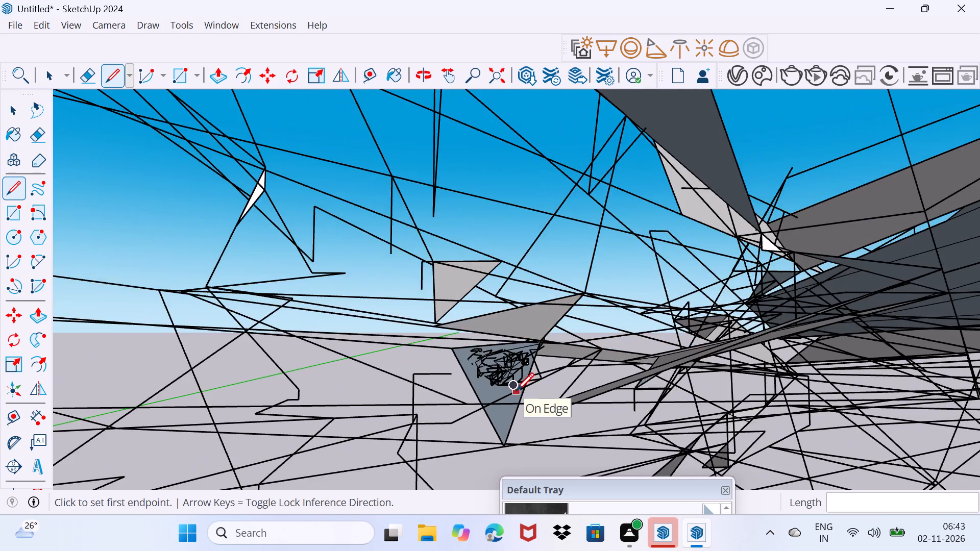
{"action": "scroll", "coordinate": [516, 390], "scroll_direction": "down", "scroll_amount": 17}
{"action": "scroll", "coordinate": [516, 390], "scroll_direction": "down", "scroll_amount": 13}
{"action": "scroll", "coordinate": [516, 390], "scroll_direction": "up", "scroll_amount": 8}
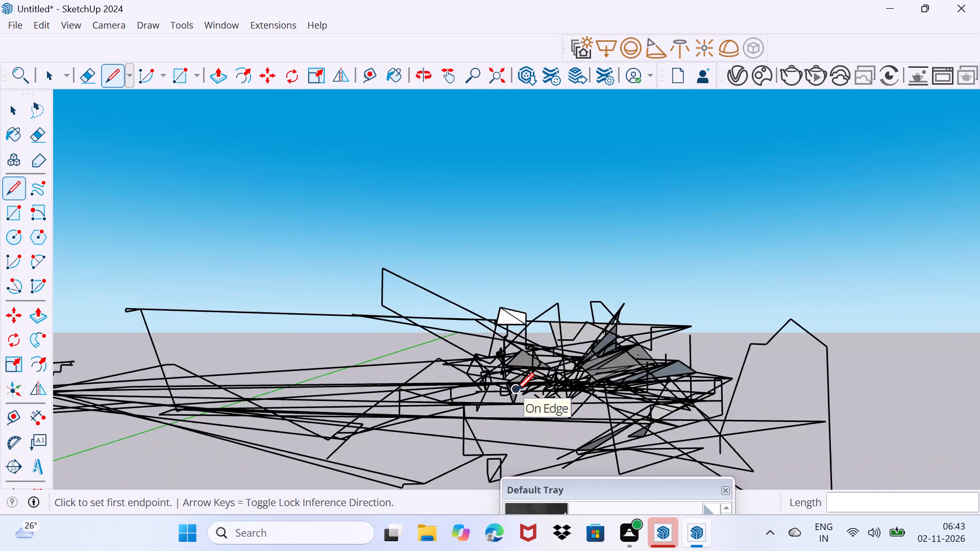
{"action": "scroll", "coordinate": [516, 390], "scroll_direction": "up", "scroll_amount": 9}
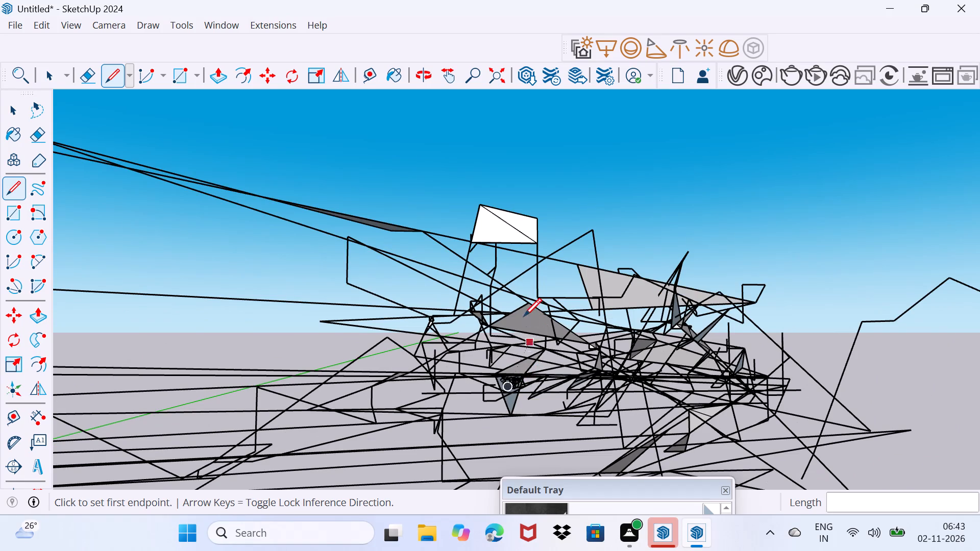
{"action": "scroll", "coordinate": [511, 228], "scroll_direction": "up", "scroll_amount": 15}
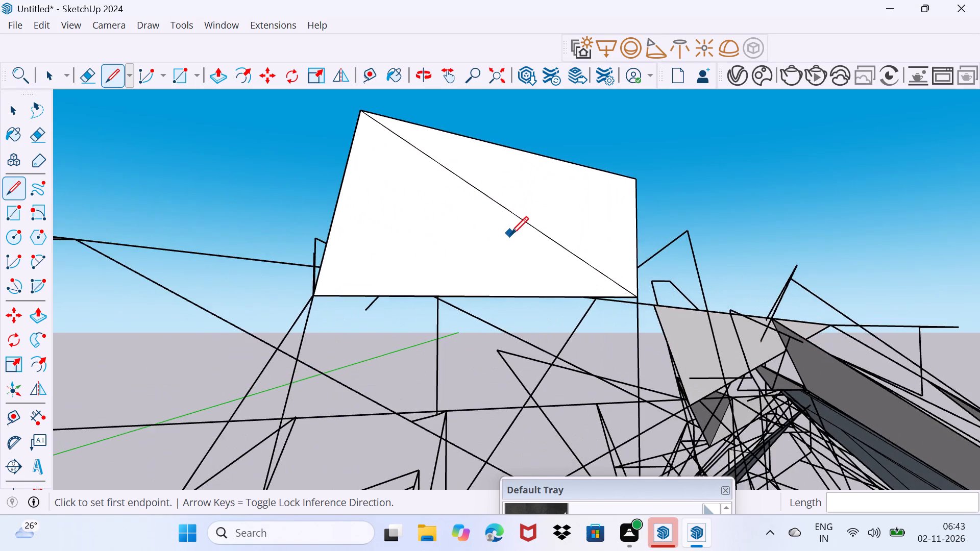
{"action": "middle_click_drag", "start_coordinate": [510, 234], "coordinate": [507, 263]}
{"action": "scroll", "coordinate": [513, 234], "scroll_direction": "up", "scroll_amount": 6}
{"action": "middle_click_drag", "start_coordinate": [512, 229], "coordinate": [512, 235]}
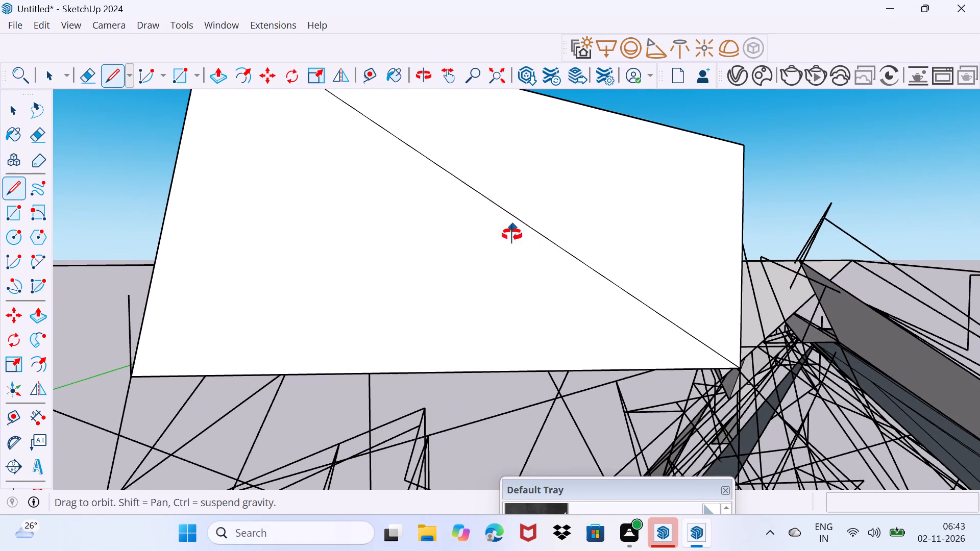
{"action": "middle_click_drag", "start_coordinate": [512, 235], "coordinate": [497, 317]}
{"action": "scroll", "coordinate": [521, 178], "scroll_direction": "up", "scroll_amount": 3}
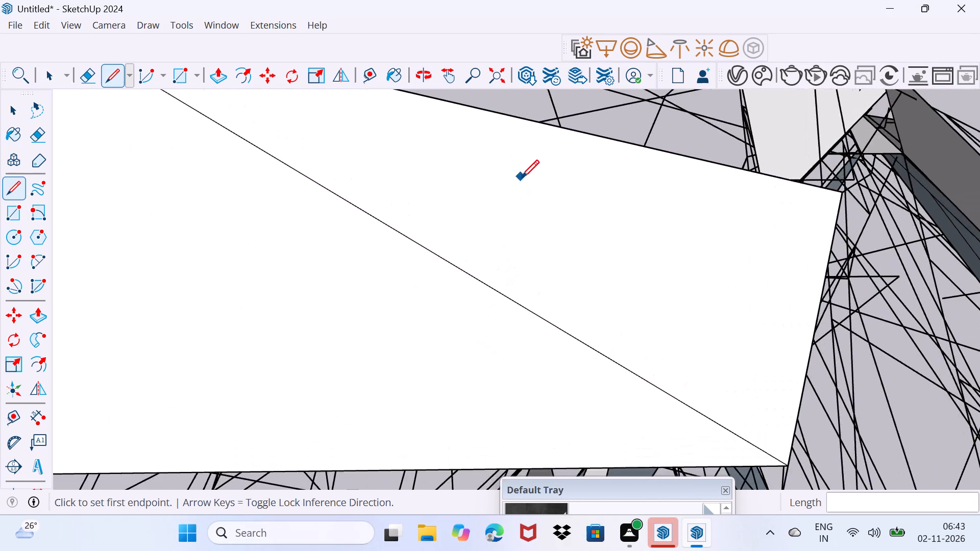
{"action": "middle_click_drag", "start_coordinate": [517, 229], "coordinate": [545, 197]}
{"action": "left_click", "coordinate": [483, 284]}
{"action": "left_click", "coordinate": [501, 265]}
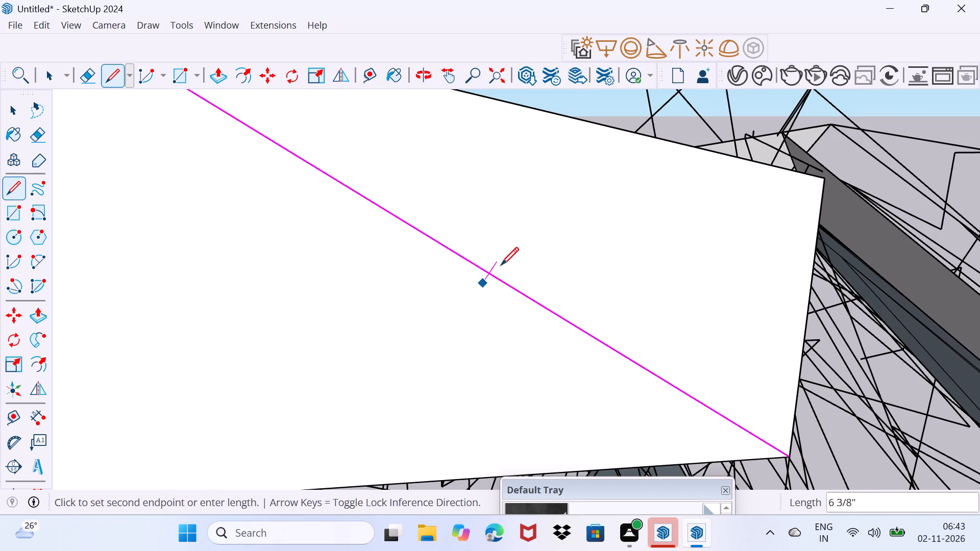
{"action": "left_click", "coordinate": [518, 247]}
{"action": "left_click", "coordinate": [505, 256]}
{"action": "left_click", "coordinate": [505, 256]}
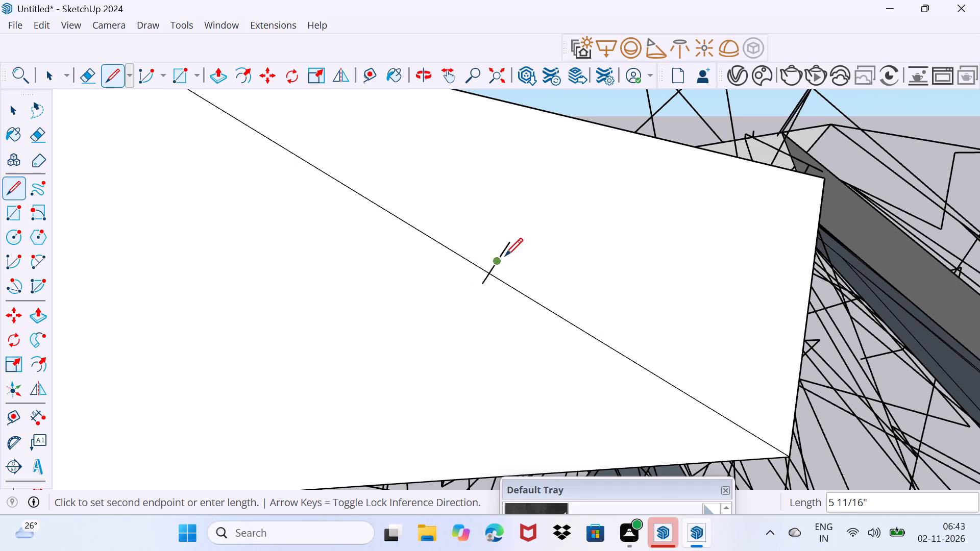
From the slanted line's middle vertex, draw a foot-shaped outline of connected segments, starting about 2' 8" downward and returning to that vertex.
{"action": "left_click", "coordinate": [505, 256]}
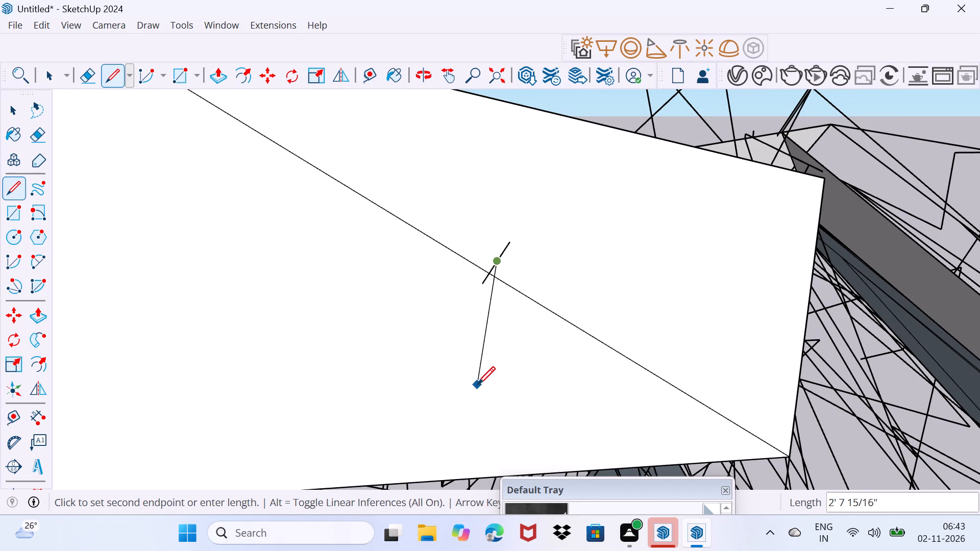
{"action": "left_click", "coordinate": [477, 384]}
{"action": "left_click", "coordinate": [517, 354]}
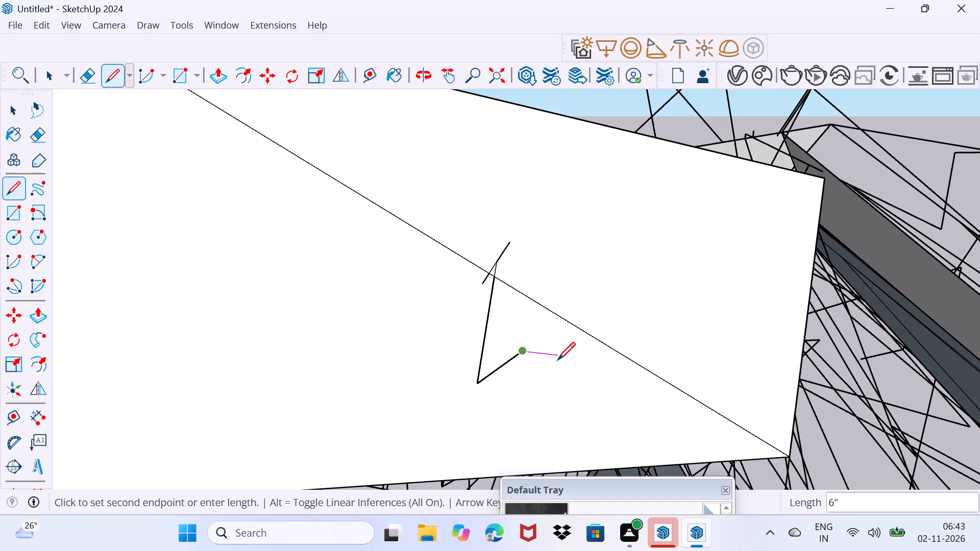
{"action": "left_click", "coordinate": [557, 360]}
{"action": "left_click", "coordinate": [550, 375]}
{"action": "left_click", "coordinate": [528, 408]}
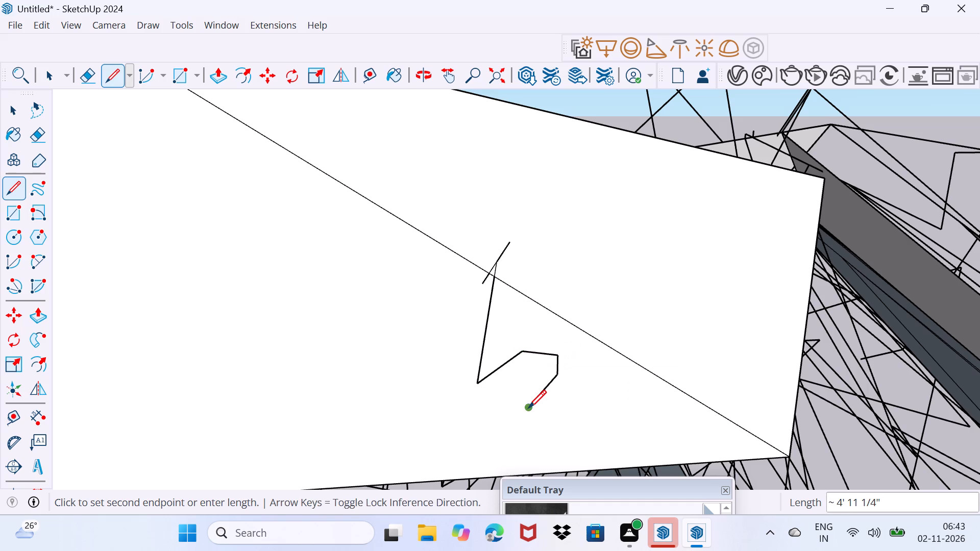
{"action": "left_click", "coordinate": [453, 403]}
{"action": "left_click", "coordinate": [441, 367]}
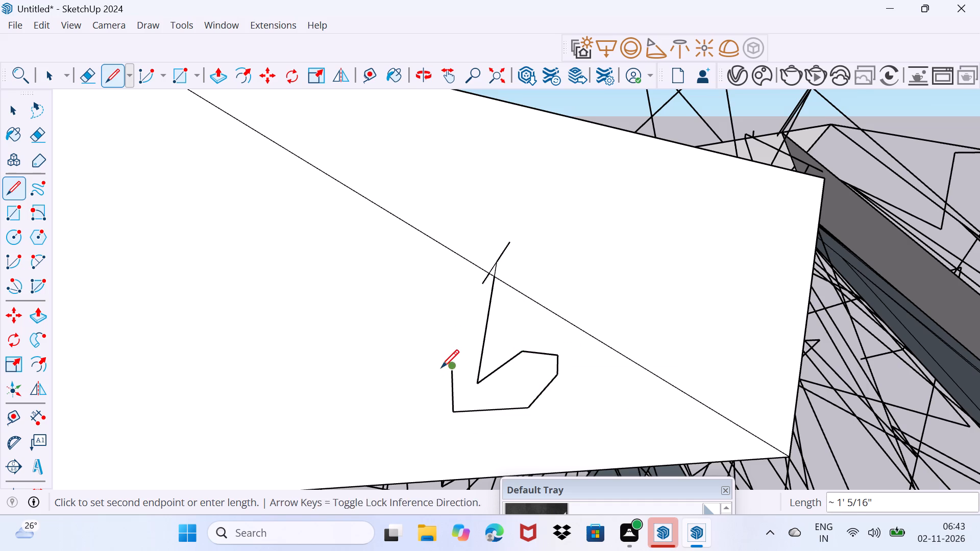
{"action": "left_click", "coordinate": [453, 363]}
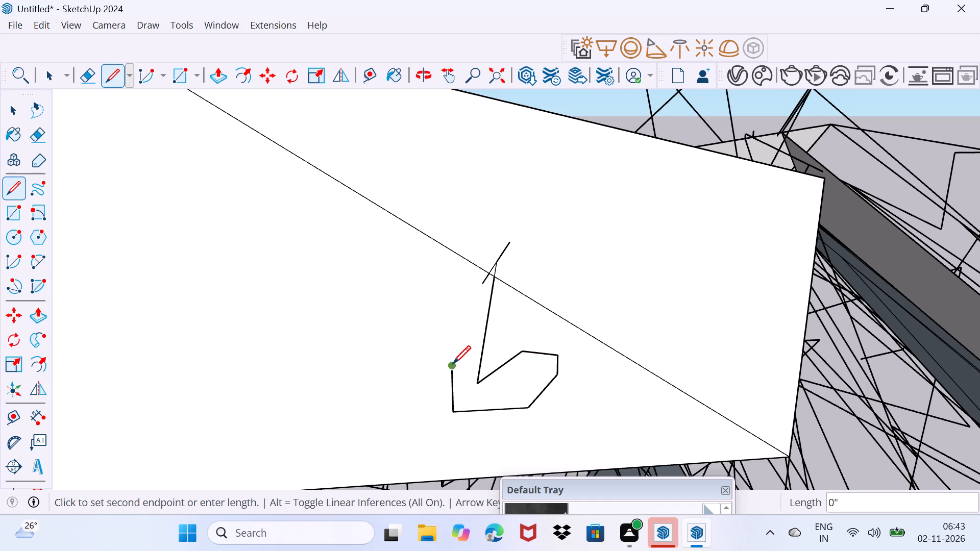
{"action": "left_click", "coordinate": [478, 243]}
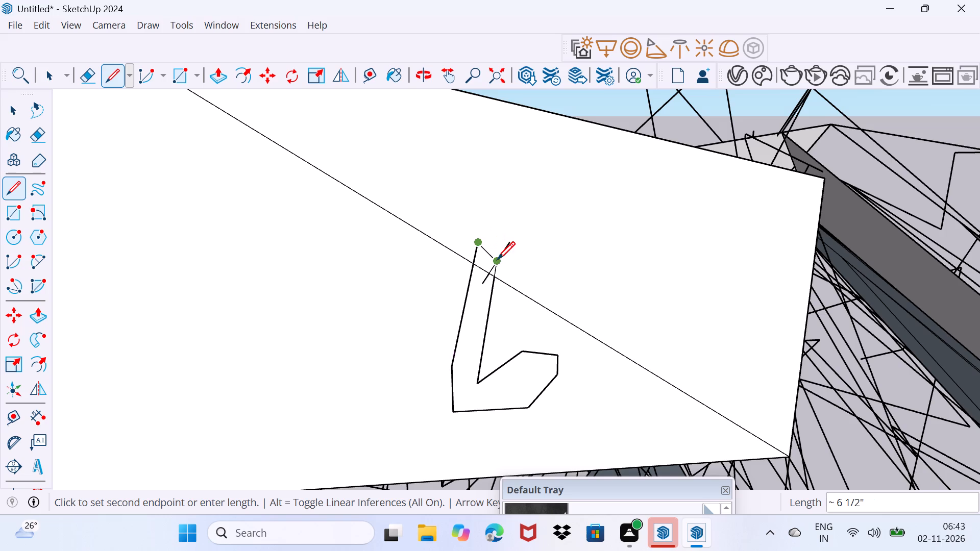
{"action": "left_click", "coordinate": [501, 260]}
Draw a diagonal stroke across the foot shape's narrow leg to its outer edge and continue down along that edge.
{"action": "left_click", "coordinate": [500, 297]}
{"action": "left_click", "coordinate": [477, 321]}
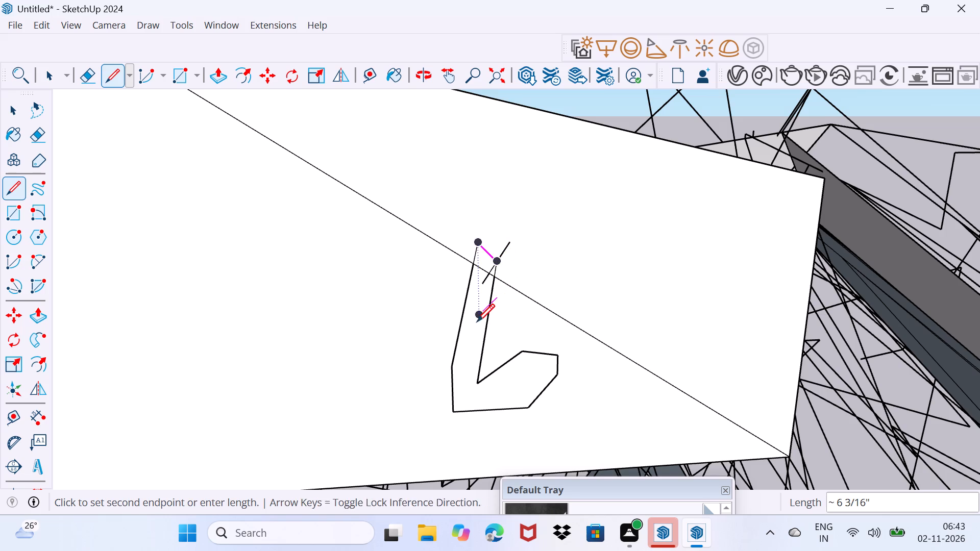
{"action": "left_click", "coordinate": [459, 332]}
{"action": "left_click", "coordinate": [451, 376]}
{"action": "left_click", "coordinate": [417, 352]}
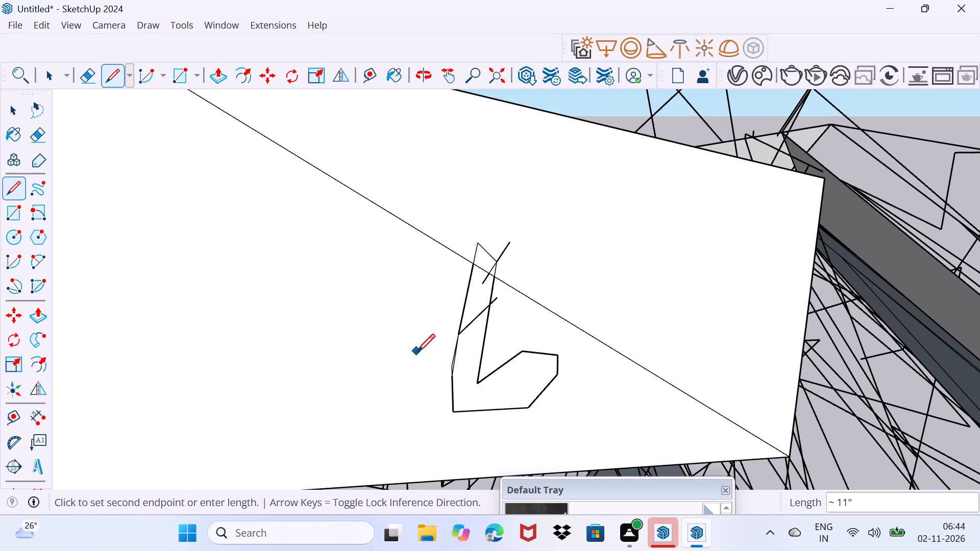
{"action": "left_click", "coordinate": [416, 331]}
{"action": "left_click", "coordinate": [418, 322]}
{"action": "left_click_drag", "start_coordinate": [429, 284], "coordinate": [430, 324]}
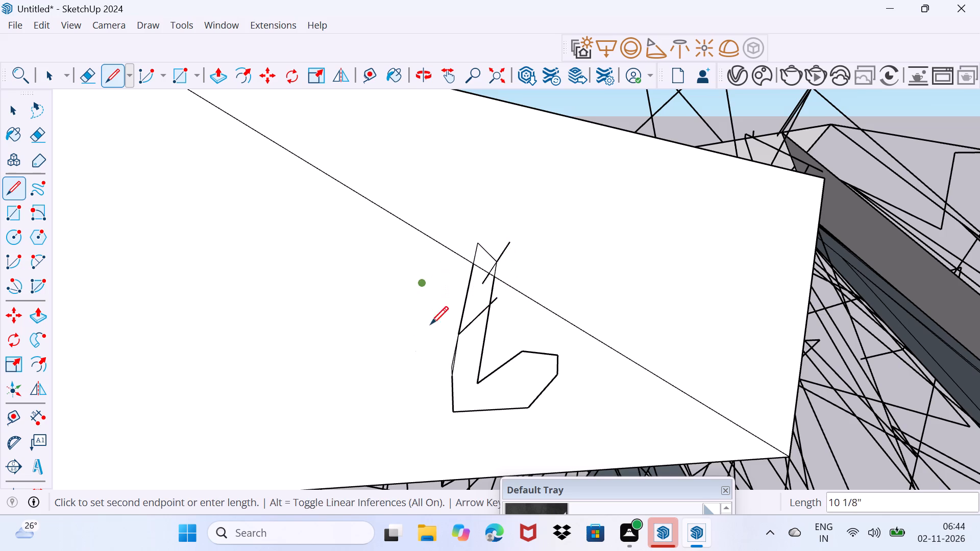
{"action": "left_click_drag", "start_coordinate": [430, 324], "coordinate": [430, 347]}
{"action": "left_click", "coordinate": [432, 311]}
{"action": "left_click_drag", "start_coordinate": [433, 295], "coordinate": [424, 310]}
Beside the foot shape, draw a diagonal segment rising away from it and close a tiny sliver-shaped outline at its upper end.
{"action": "left_click_drag", "start_coordinate": [408, 321], "coordinate": [388, 351]}
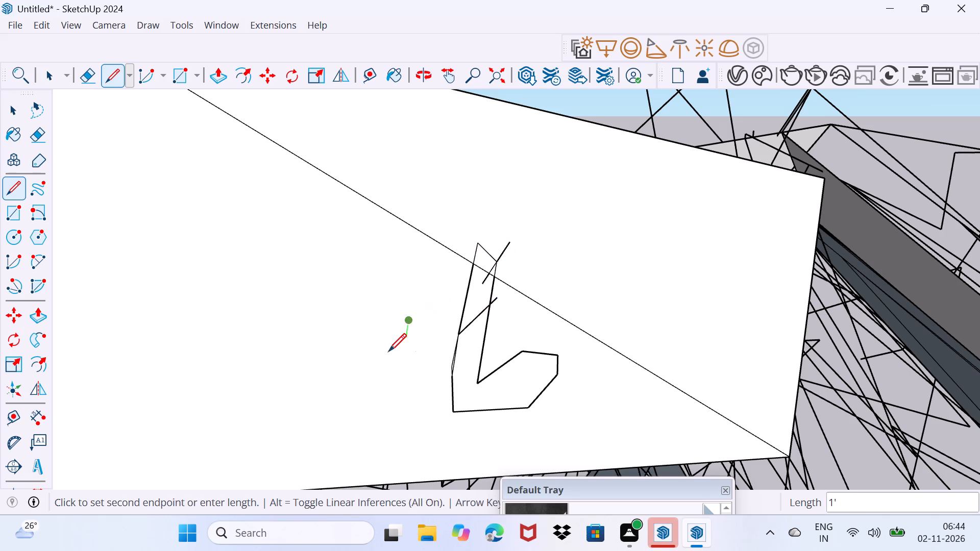
{"action": "left_click_drag", "start_coordinate": [388, 351], "coordinate": [359, 268]}
{"action": "left_click", "coordinate": [359, 268]}
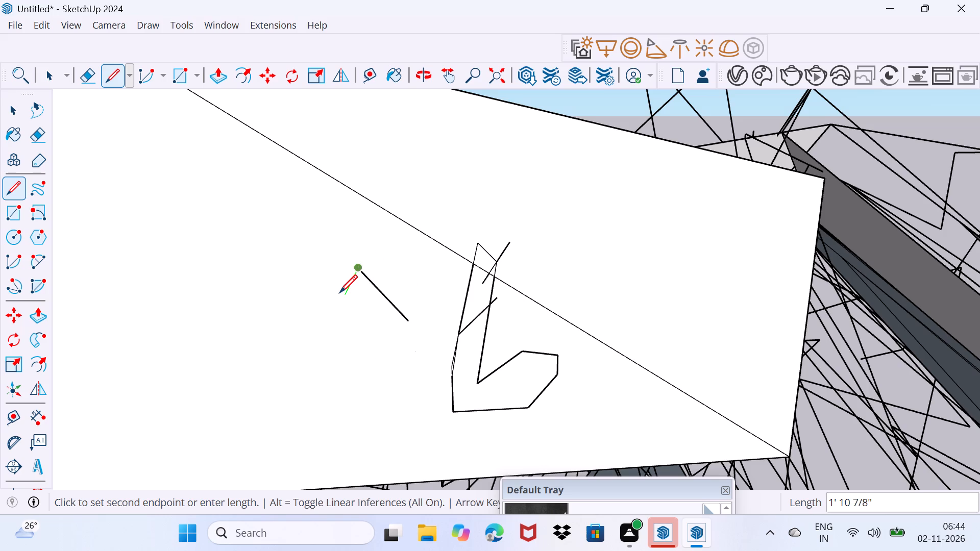
{"action": "left_click", "coordinate": [339, 292]}
{"action": "left_click", "coordinate": [336, 298]}
{"action": "left_click", "coordinate": [336, 298]}
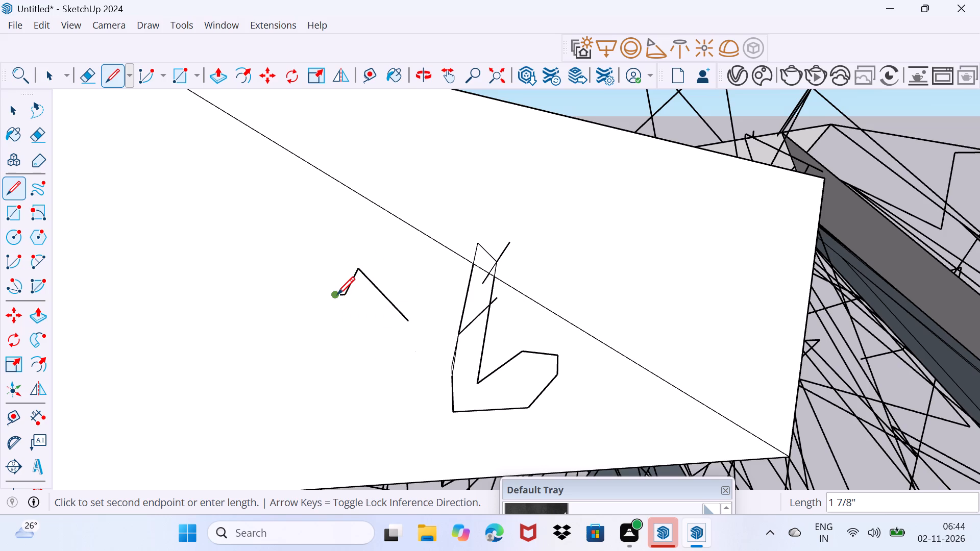
{"action": "left_click", "coordinate": [339, 290]}
{"action": "left_click", "coordinate": [339, 290]}
{"action": "left_click", "coordinate": [346, 280]}
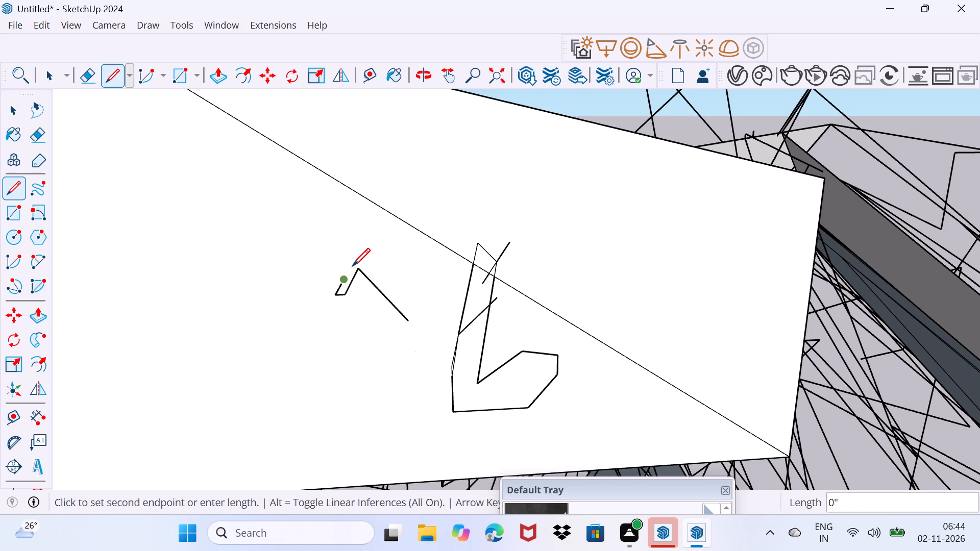
{"action": "left_click", "coordinate": [352, 265]}
{"action": "left_click", "coordinate": [352, 265]}
{"action": "left_click", "coordinate": [352, 265]}
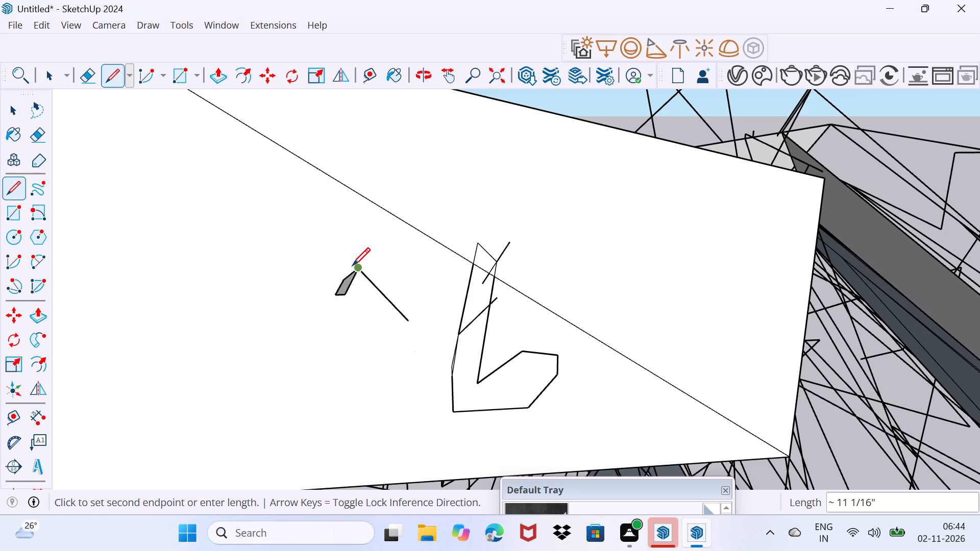
{"action": "left_click", "coordinate": [356, 267]}
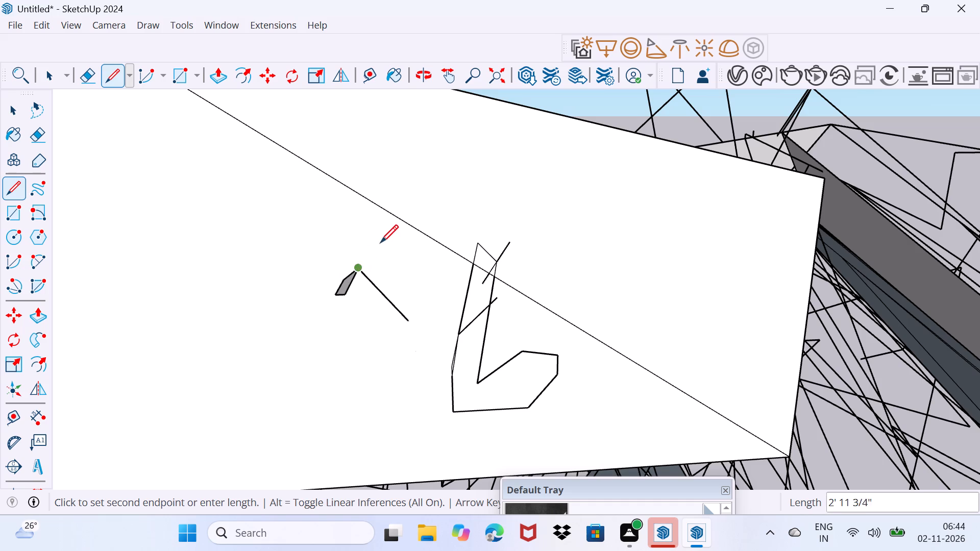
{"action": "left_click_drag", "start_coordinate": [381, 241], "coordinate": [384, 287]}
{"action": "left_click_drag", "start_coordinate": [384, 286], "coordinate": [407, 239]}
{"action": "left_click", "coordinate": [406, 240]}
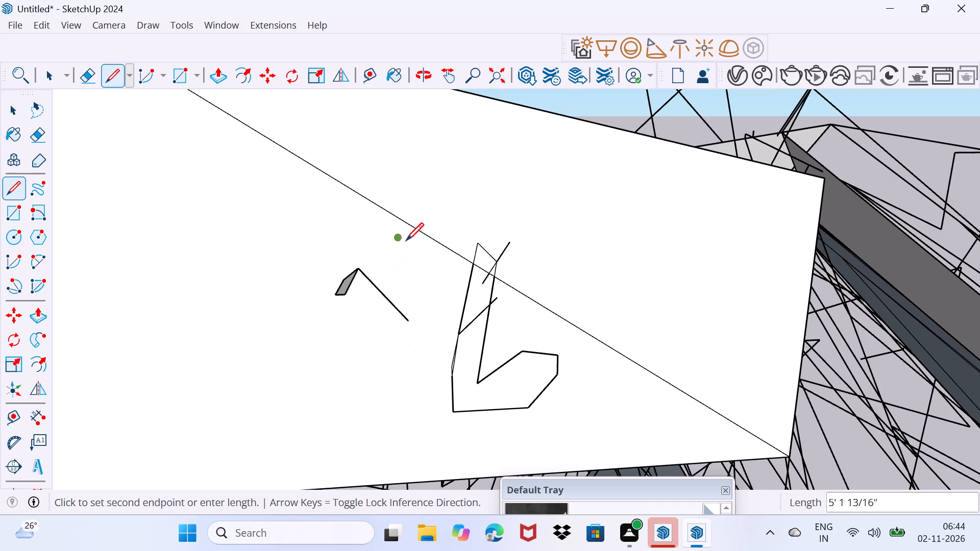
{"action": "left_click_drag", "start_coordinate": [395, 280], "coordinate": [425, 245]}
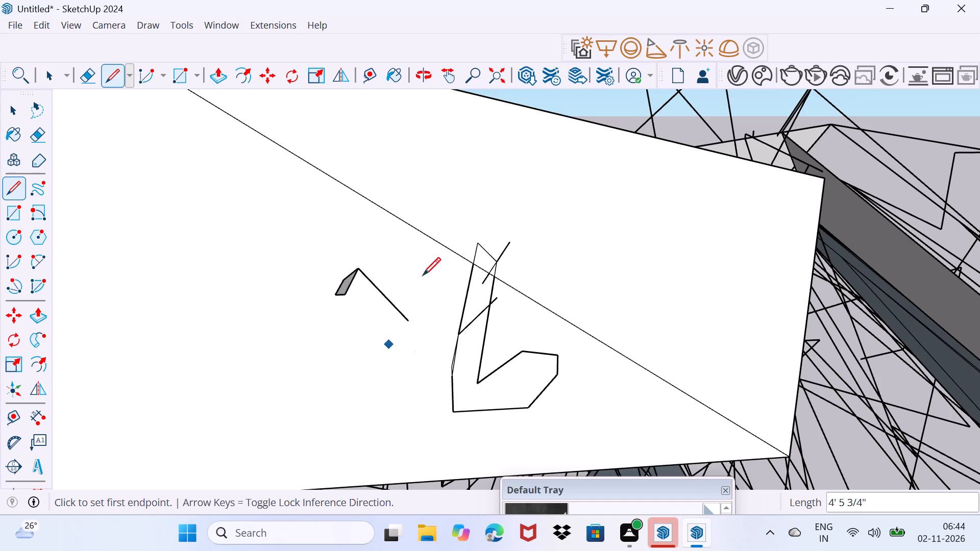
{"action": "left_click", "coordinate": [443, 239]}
Outside the white face, draw connected segments from the dark beam down through the tangle and across to the crossing edges.
{"action": "left_click_drag", "start_coordinate": [911, 278], "coordinate": [905, 308]}
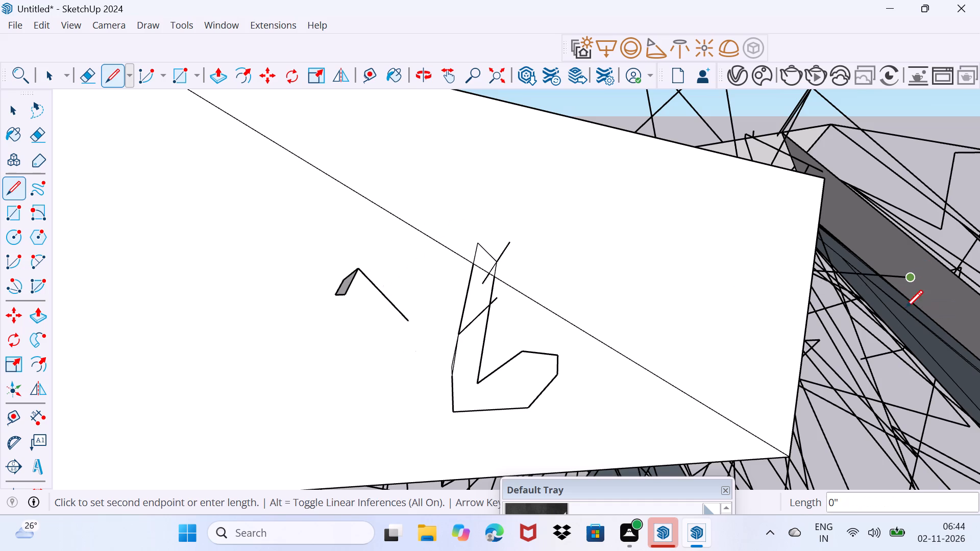
{"action": "left_click_drag", "start_coordinate": [905, 308], "coordinate": [852, 404]}
{"action": "left_click", "coordinate": [852, 404]}
{"action": "scroll", "coordinate": [851, 387], "scroll_direction": "up", "scroll_amount": 3}
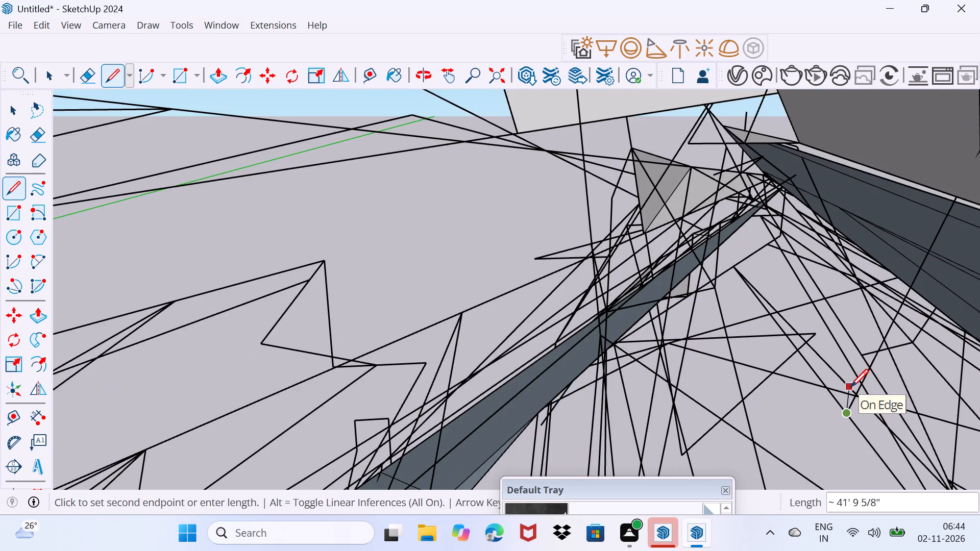
{"action": "scroll", "coordinate": [850, 386], "scroll_direction": "down", "scroll_amount": 1}
{"action": "left_click_drag", "start_coordinate": [850, 386], "coordinate": [691, 321]}
Add short segments among the crowded edges below the dark beam, ending with a short near-horizontal stub off the vertical edge.
{"action": "left_click_drag", "start_coordinate": [691, 319], "coordinate": [701, 374]}
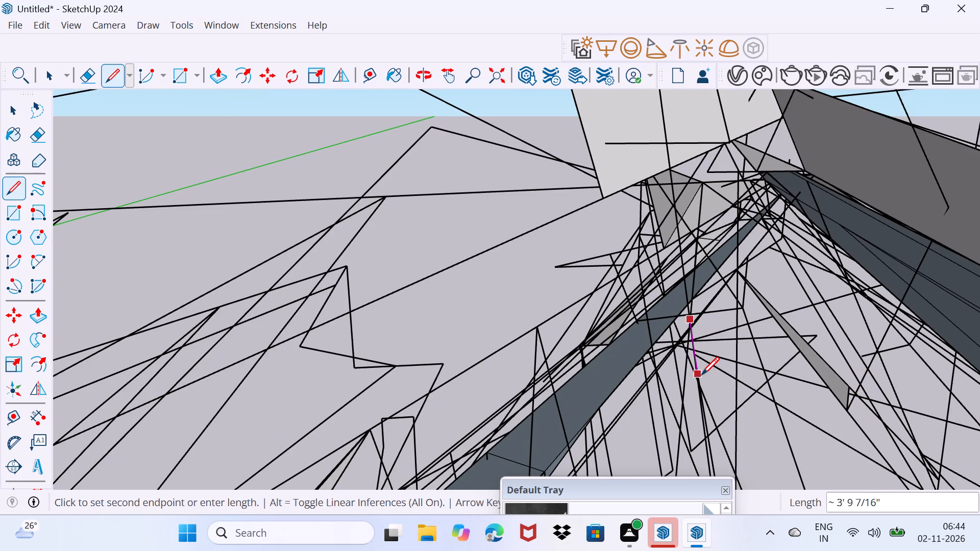
{"action": "left_click_drag", "start_coordinate": [699, 374], "coordinate": [738, 329]}
{"action": "left_click_drag", "start_coordinate": [735, 331], "coordinate": [735, 337]}
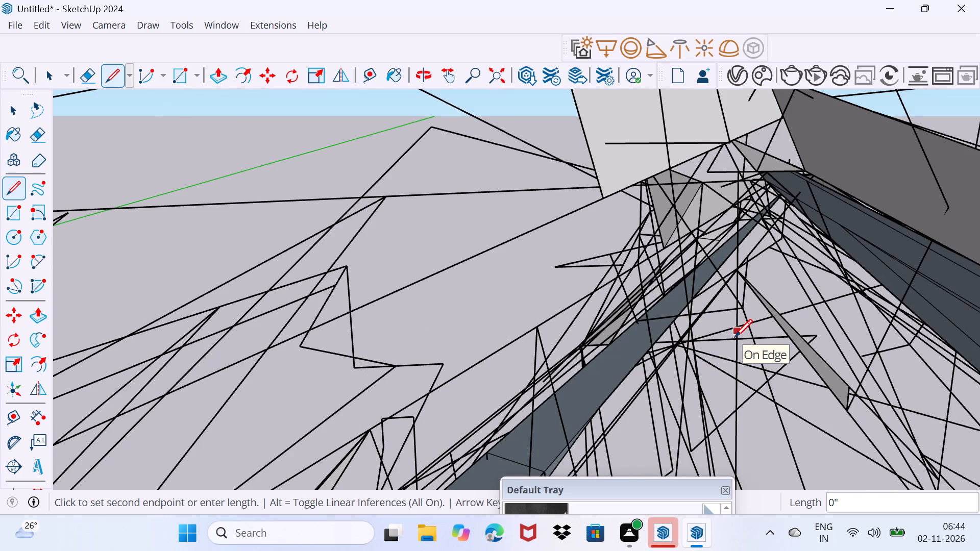
{"action": "left_click_drag", "start_coordinate": [734, 337], "coordinate": [733, 358]}
{"action": "left_click_drag", "start_coordinate": [733, 354], "coordinate": [735, 385]}
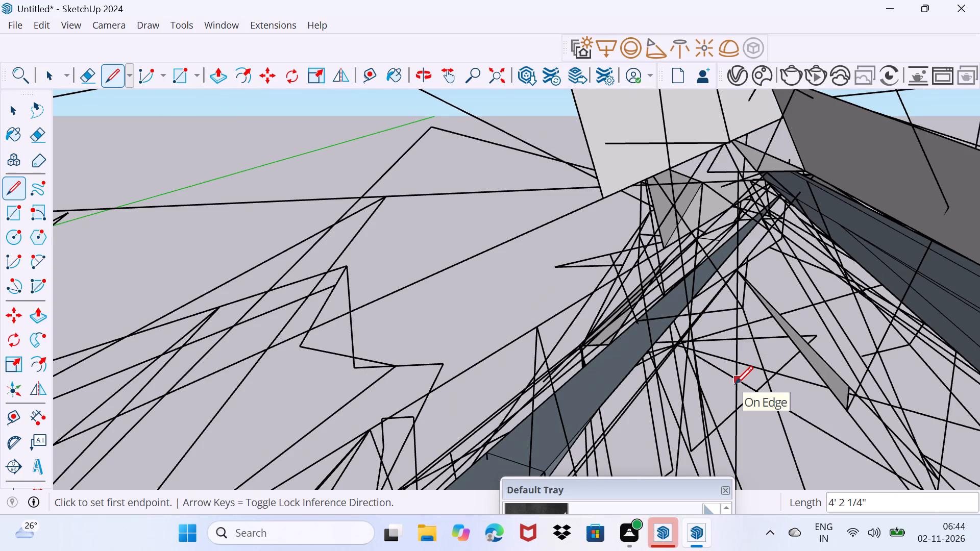
{"action": "left_click", "coordinate": [736, 384]}
{"action": "left_click_drag", "start_coordinate": [738, 395], "coordinate": [739, 402]}
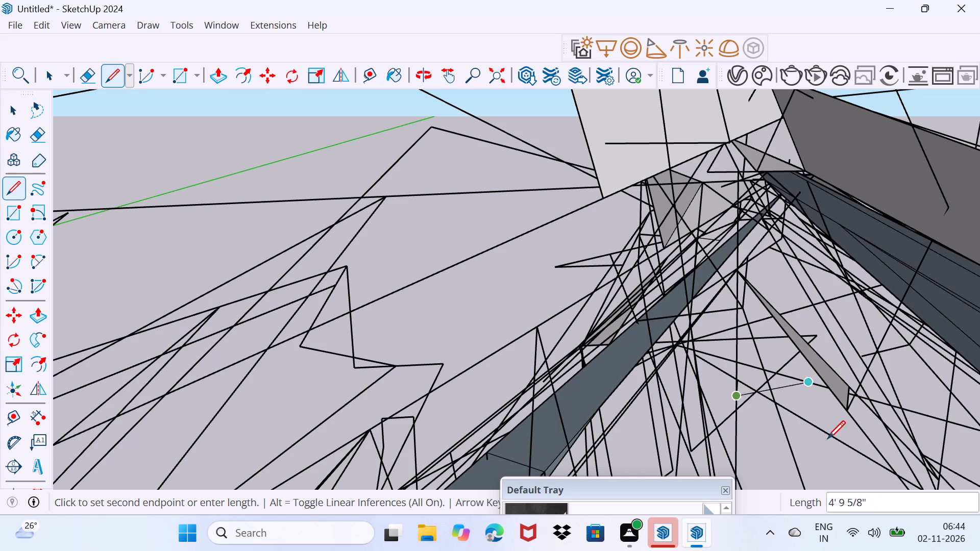
{"action": "left_click_drag", "start_coordinate": [811, 500], "coordinate": [803, 529]}
{"action": "left_click", "coordinate": [761, 403]}
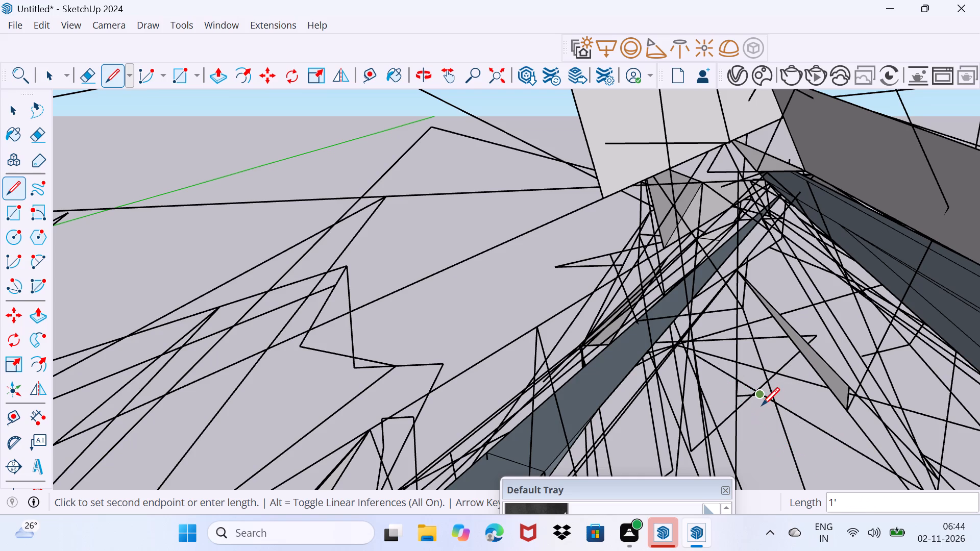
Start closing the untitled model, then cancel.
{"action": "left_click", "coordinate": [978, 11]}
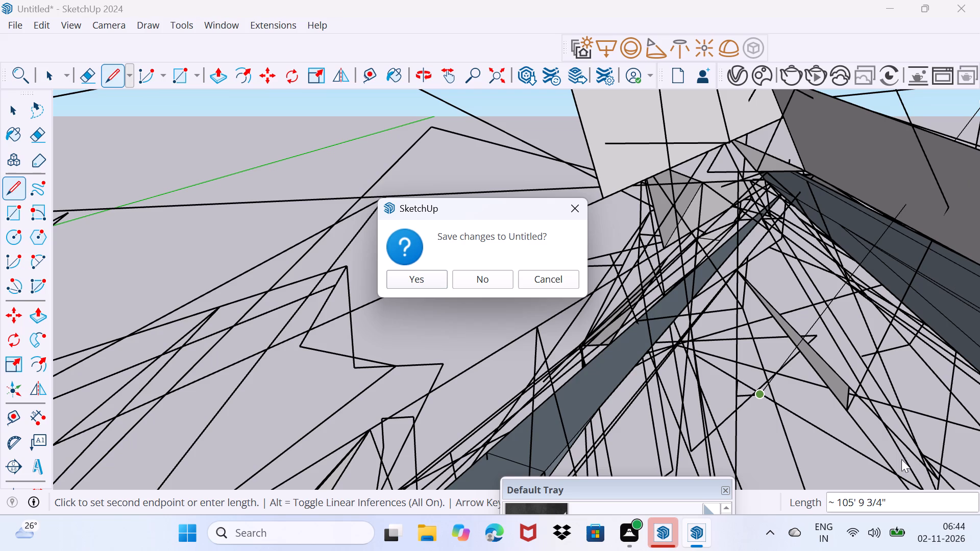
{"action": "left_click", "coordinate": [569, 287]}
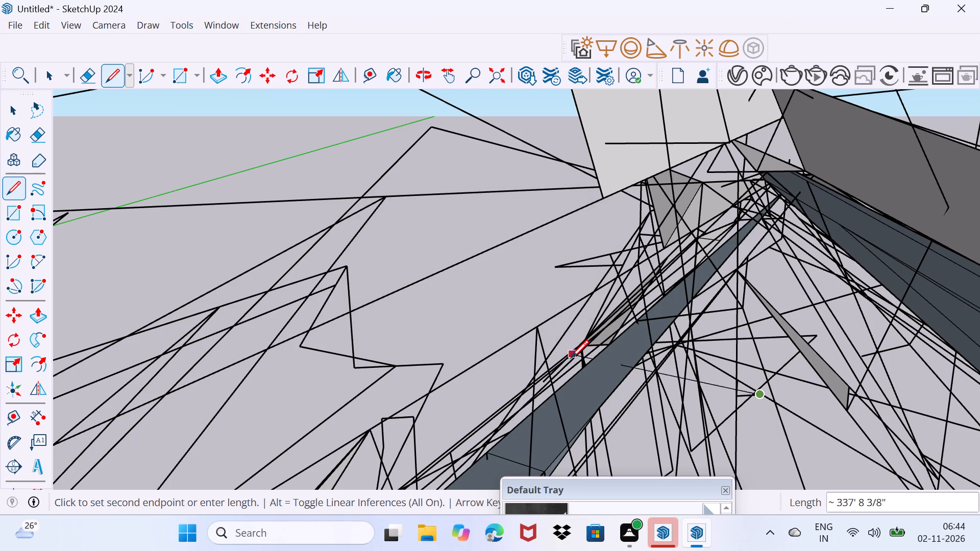
Beside the outer edge of the dark beam, draw short connected segments climbing from the crossing edges, ending with one about 6' 8" long.
{"action": "left_click", "coordinate": [571, 358]}
{"action": "left_click", "coordinate": [580, 338]}
{"action": "left_click", "coordinate": [581, 340]}
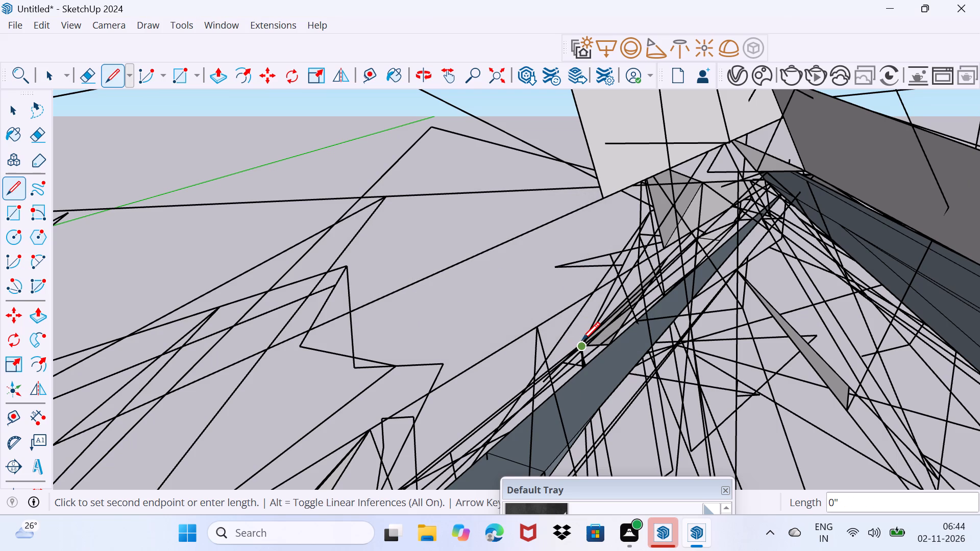
{"action": "left_click", "coordinate": [585, 333]}
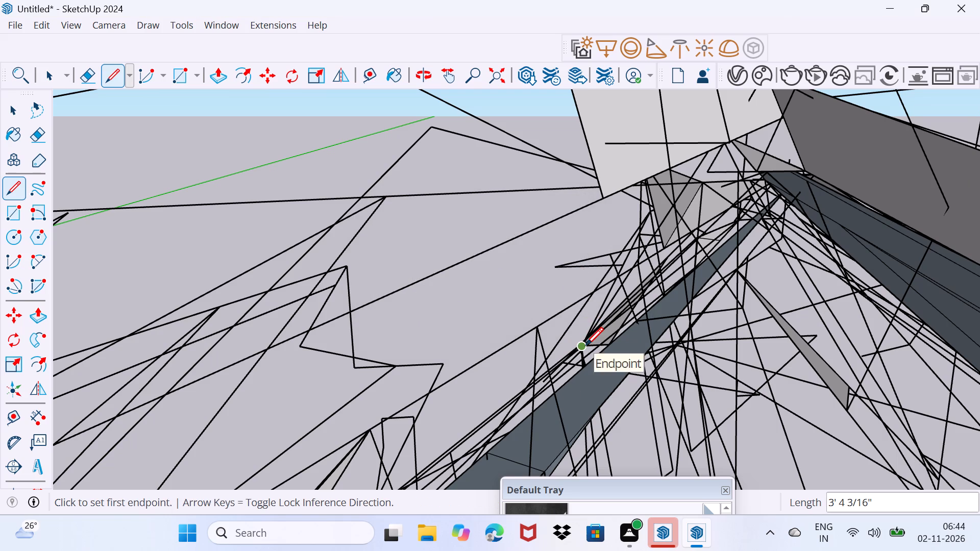
{"action": "left_click", "coordinate": [585, 345]}
{"action": "left_click", "coordinate": [597, 325]}
{"action": "left_click", "coordinate": [597, 325]}
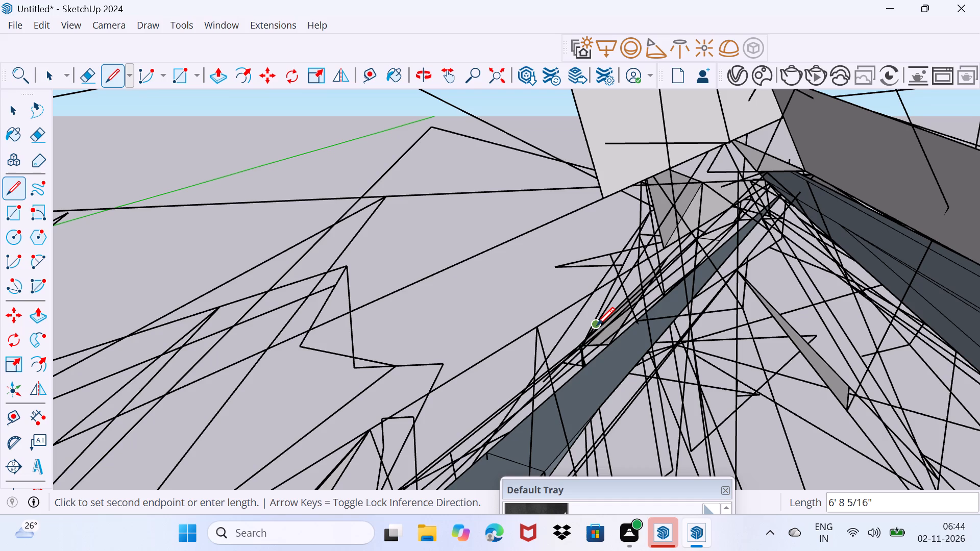
{"action": "left_click", "coordinate": [597, 328]}
{"action": "left_click", "coordinate": [597, 327]}
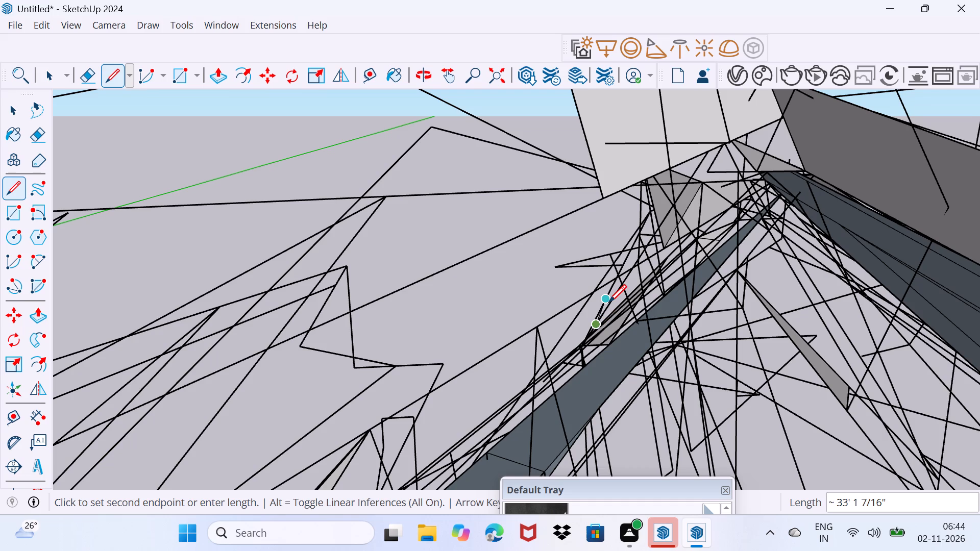
Extend the climbing line with a segment about 33' 1" long and short jogs across to the crossing edges beside the grey sliver.
{"action": "left_click", "coordinate": [609, 305]}
{"action": "left_click", "coordinate": [612, 303]}
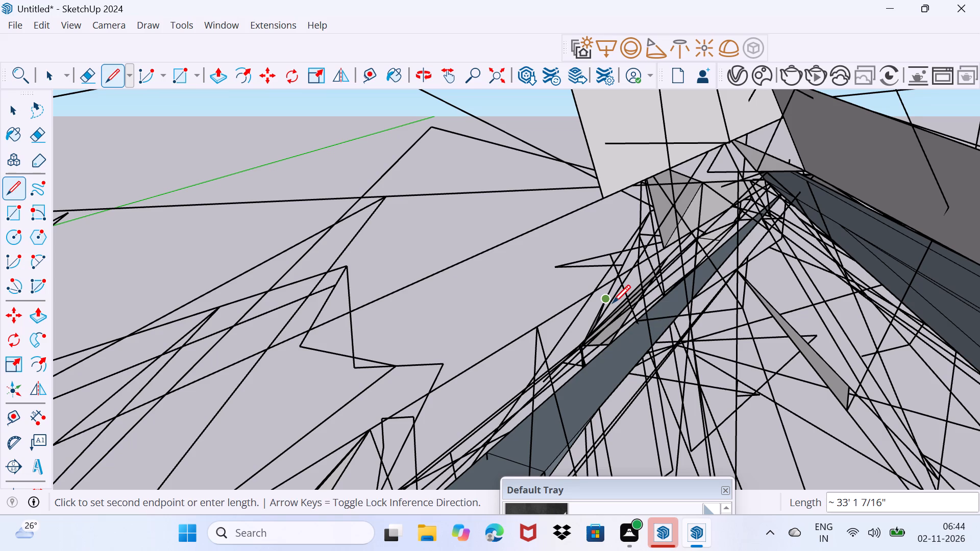
{"action": "left_click", "coordinate": [616, 301]}
{"action": "left_click", "coordinate": [619, 298]}
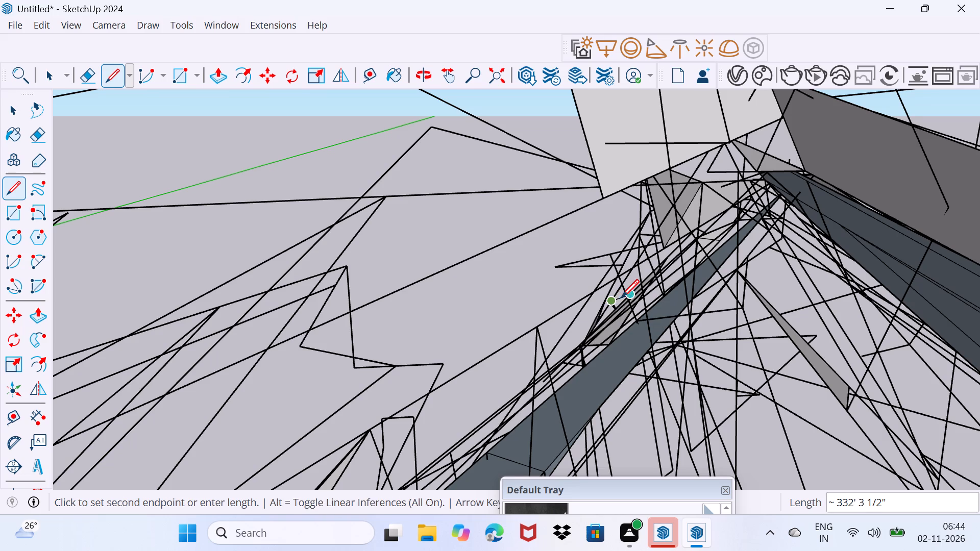
{"action": "left_click", "coordinate": [621, 297]}
{"action": "left_click", "coordinate": [623, 295]}
{"action": "left_click", "coordinate": [624, 295]}
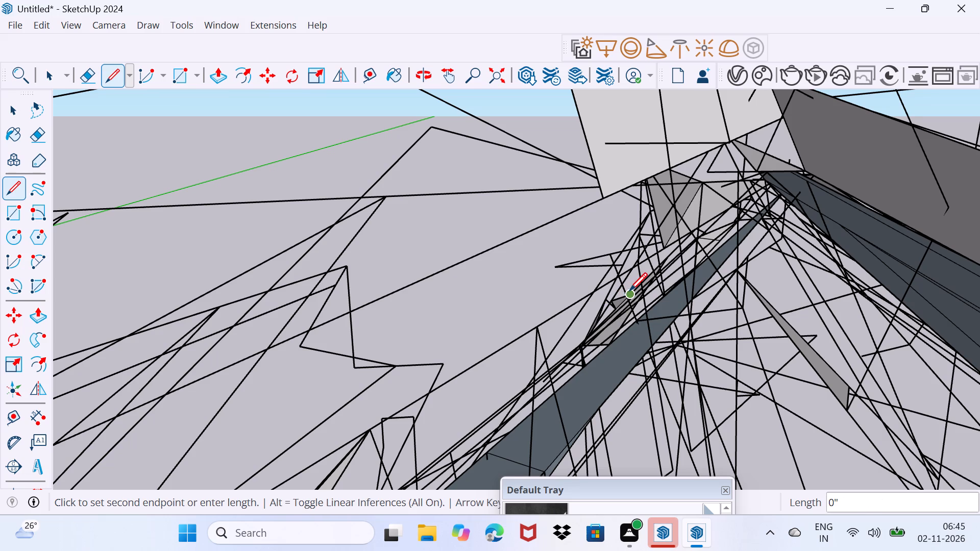
{"action": "left_click", "coordinate": [629, 290]}
{"action": "left_click", "coordinate": [630, 290]}
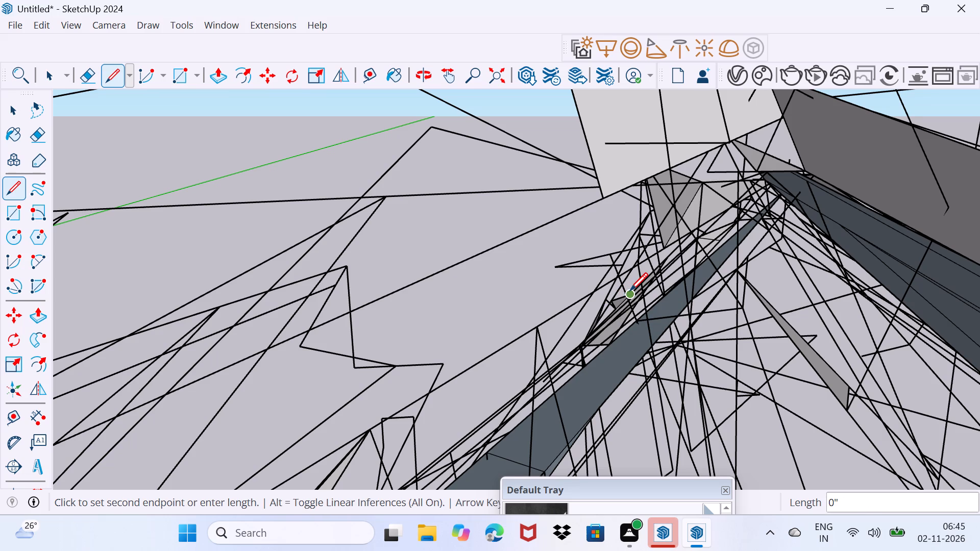
{"action": "left_click", "coordinate": [630, 290]}
Add a segment about 19' 2" long and short doubled-back strokes about 350' 4" long where the edges cross beside the dark beam.
{"action": "left_click", "coordinate": [631, 302]}
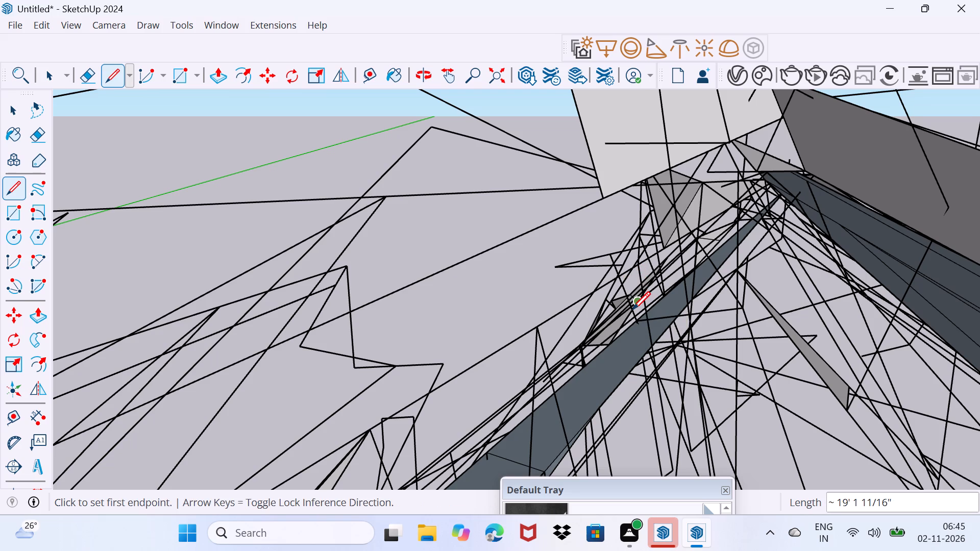
{"action": "left_click", "coordinate": [632, 309]}
{"action": "left_click", "coordinate": [632, 311]}
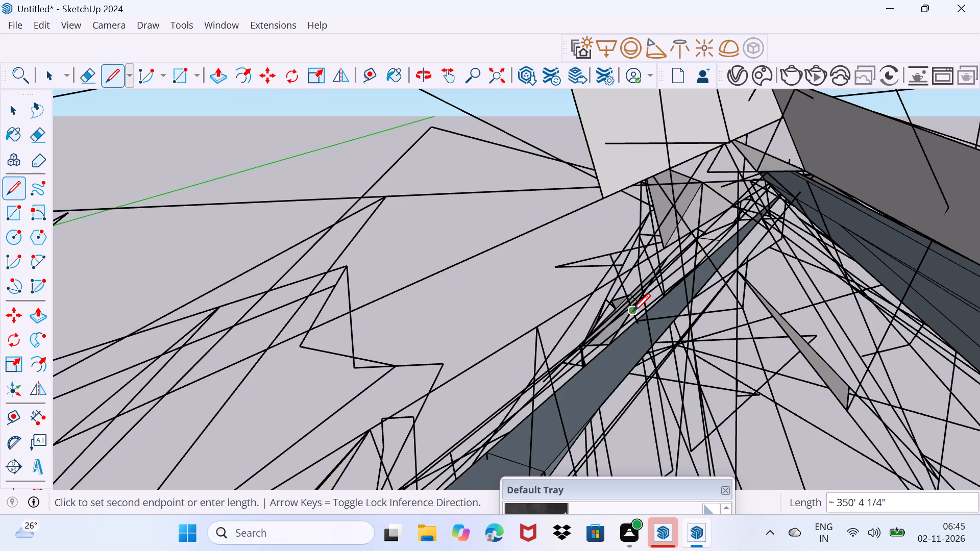
{"action": "left_click", "coordinate": [632, 311]}
{"action": "left_click", "coordinate": [638, 306]}
{"action": "left_click", "coordinate": [636, 309]}
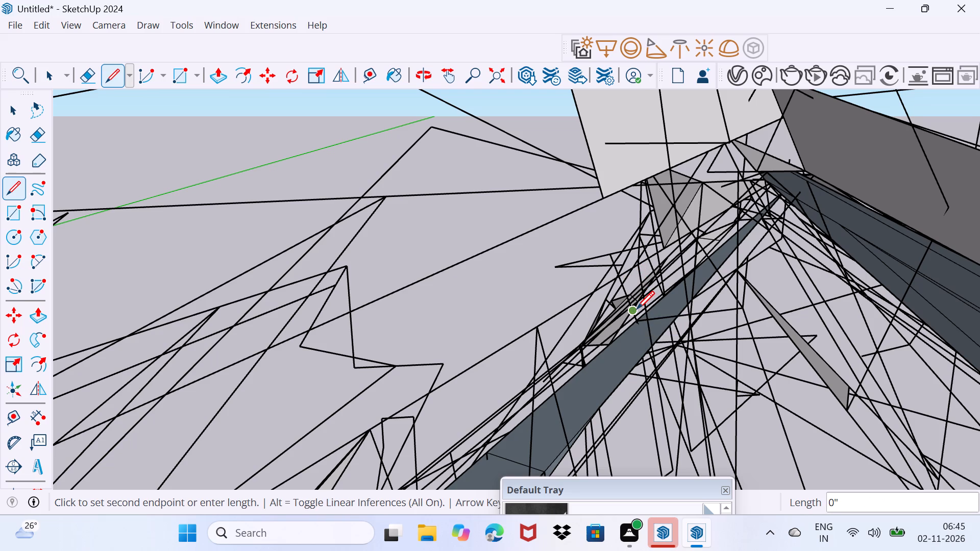
{"action": "left_click", "coordinate": [646, 299]}
{"action": "left_click", "coordinate": [646, 299]}
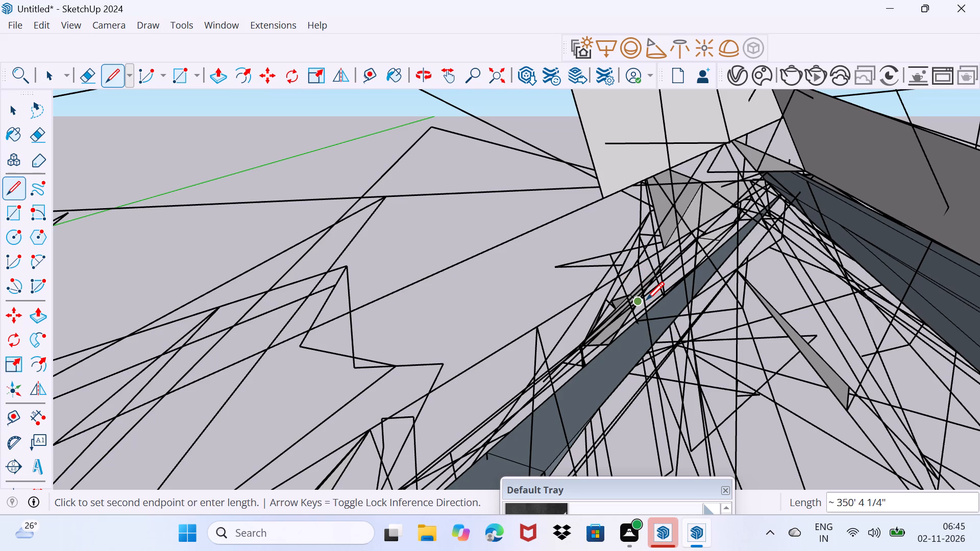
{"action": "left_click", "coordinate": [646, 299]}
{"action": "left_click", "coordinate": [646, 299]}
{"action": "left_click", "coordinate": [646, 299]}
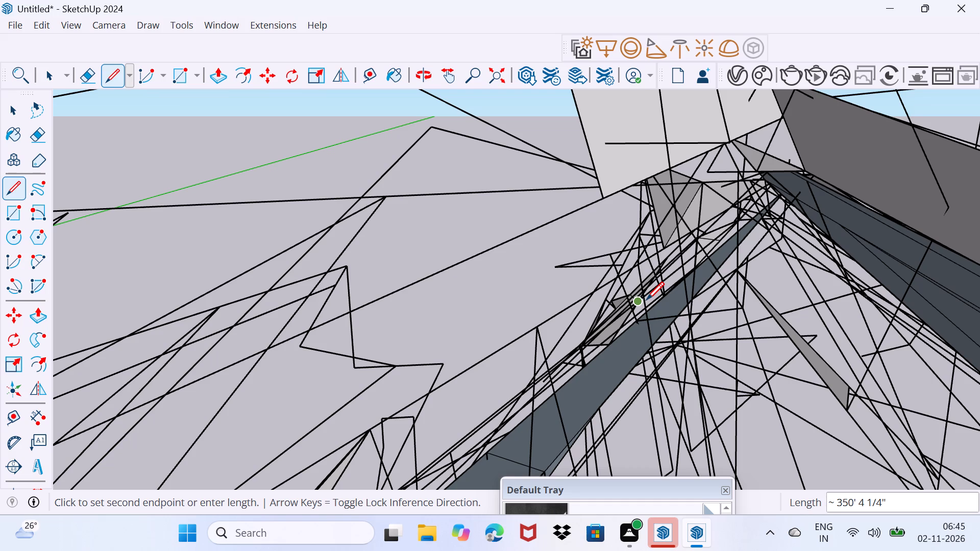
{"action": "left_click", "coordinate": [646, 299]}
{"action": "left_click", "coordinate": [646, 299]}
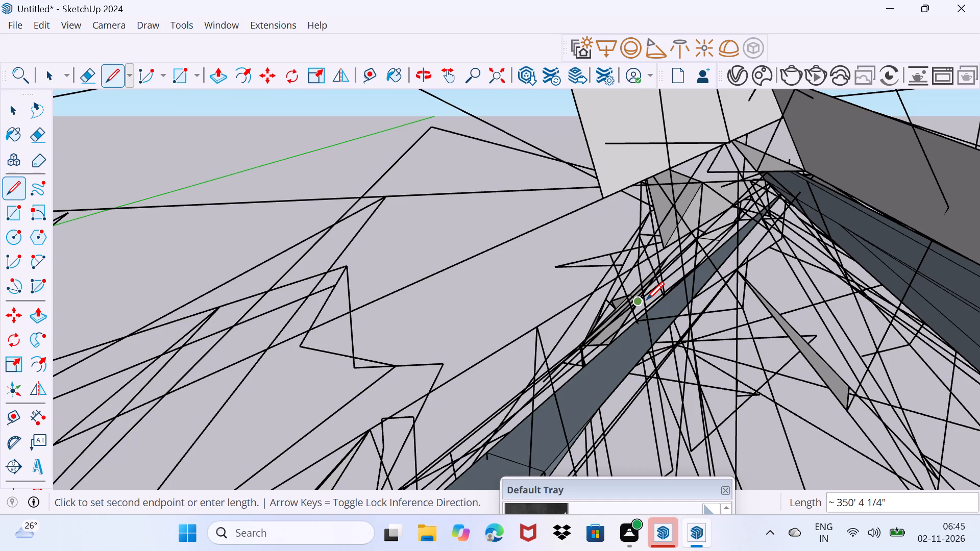
Draw a short upward stroke through the crossing edges and a return down onto the dark beam, finishing with a segment about 11' 10" long.
{"action": "left_click", "coordinate": [646, 298]}
{"action": "left_click", "coordinate": [649, 285]}
{"action": "left_click", "coordinate": [633, 317]}
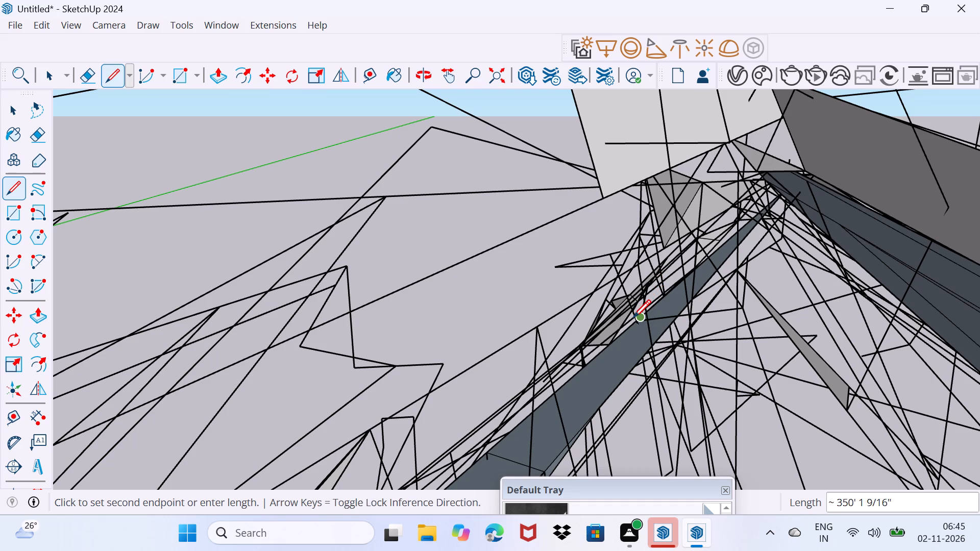
{"action": "left_click", "coordinate": [623, 333]}
{"action": "left_click", "coordinate": [621, 333]}
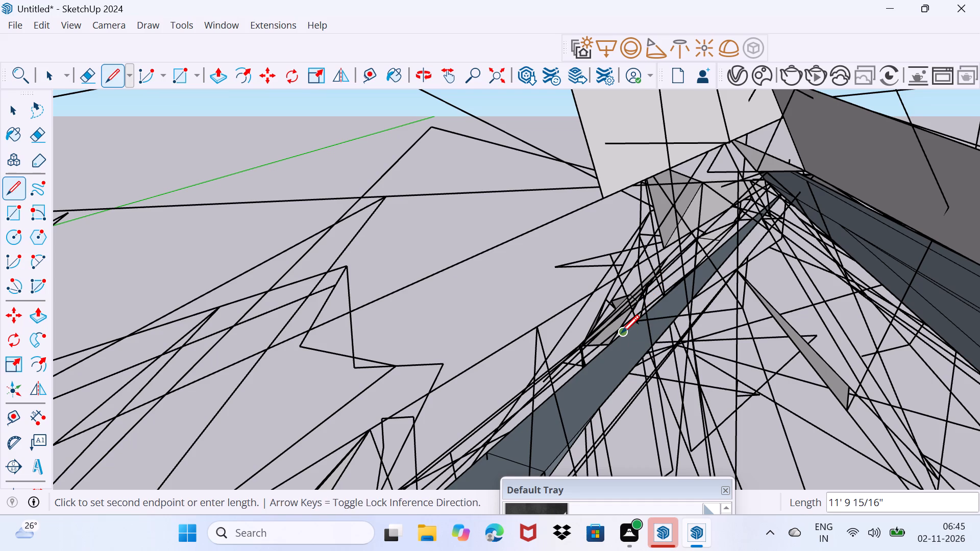
{"action": "left_click", "coordinate": [614, 338]}
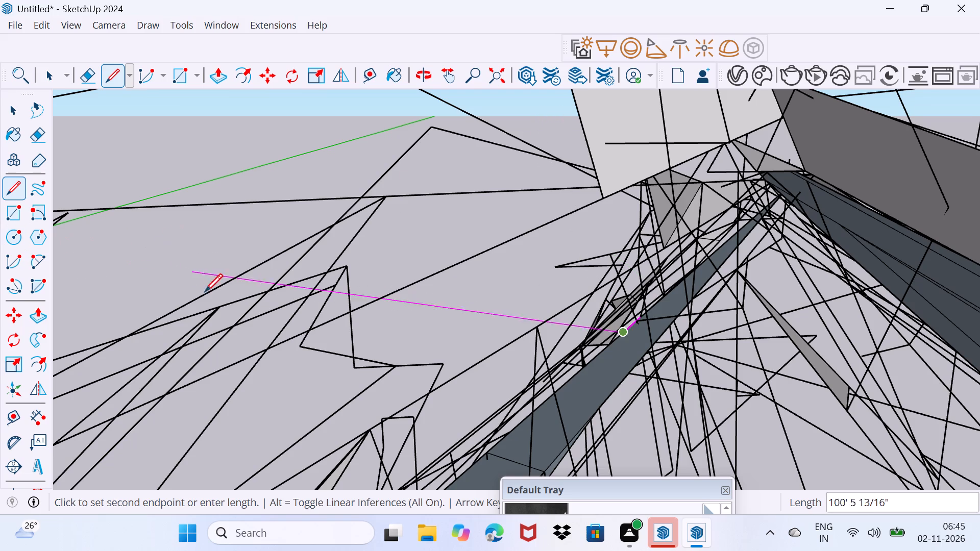
From the dark beam, draw a line about 25' 10" long into the open area, peak it, drop it to the zigzag edge and add a short upright.
{"action": "left_click", "coordinate": [469, 345]}
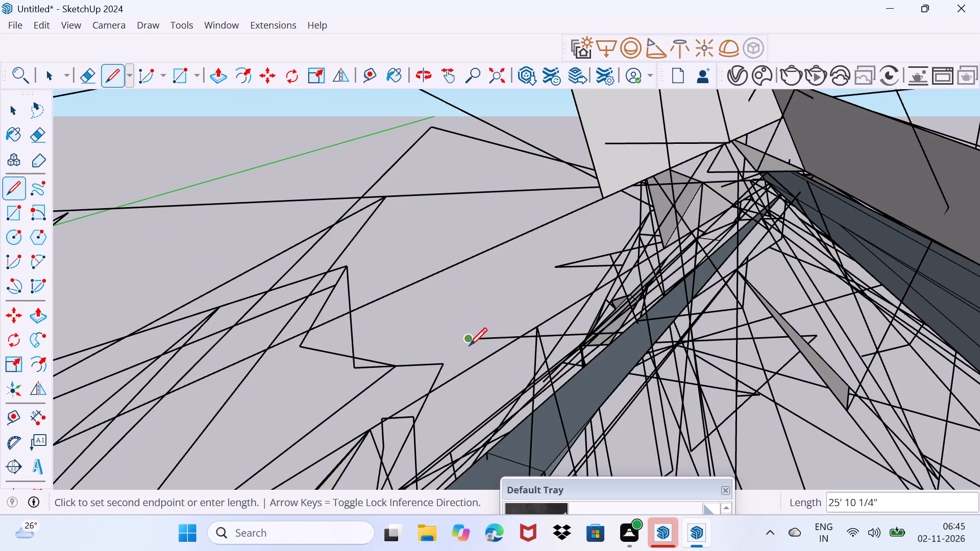
{"action": "left_click", "coordinate": [435, 305]}
{"action": "left_click", "coordinate": [428, 320]}
{"action": "left_click", "coordinate": [410, 366]}
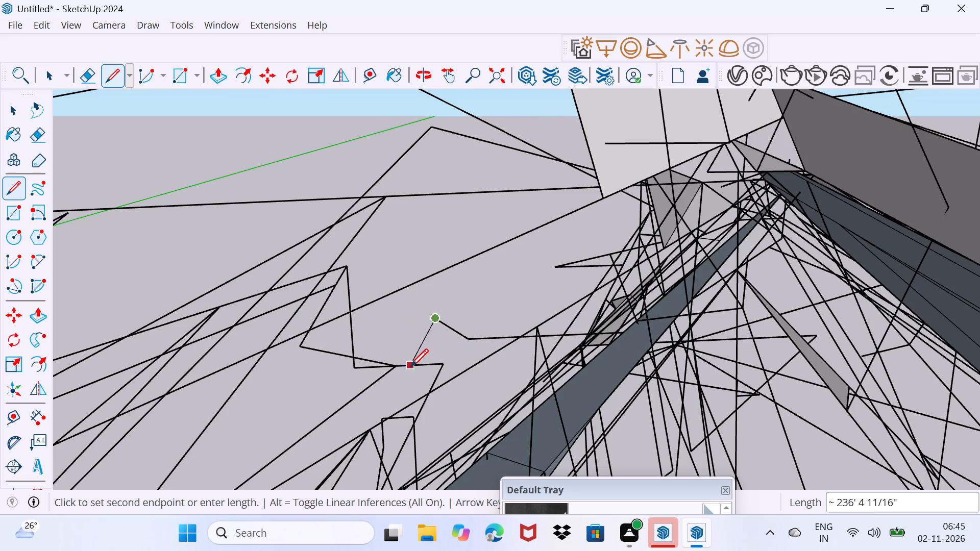
{"action": "left_click", "coordinate": [411, 342]}
{"action": "left_click", "coordinate": [408, 346]}
{"action": "left_click", "coordinate": [408, 345]}
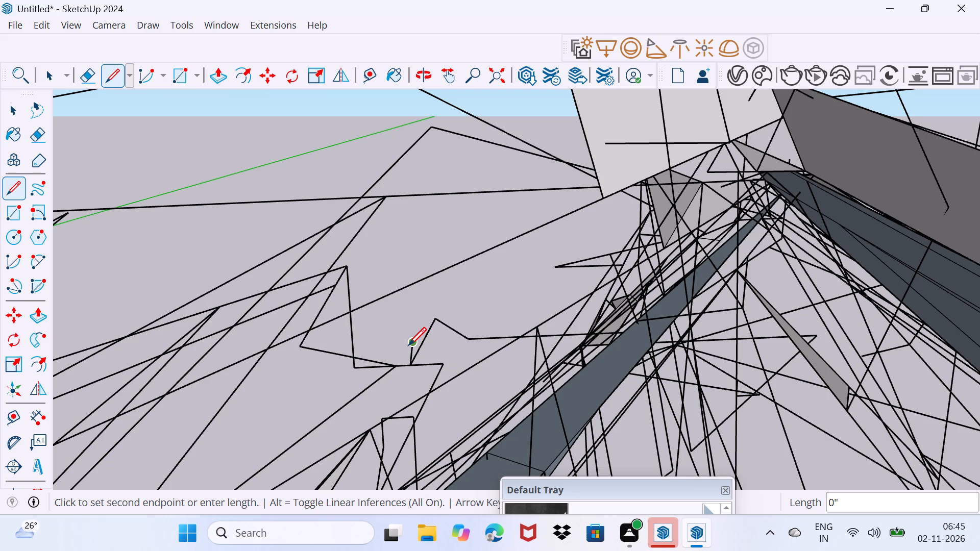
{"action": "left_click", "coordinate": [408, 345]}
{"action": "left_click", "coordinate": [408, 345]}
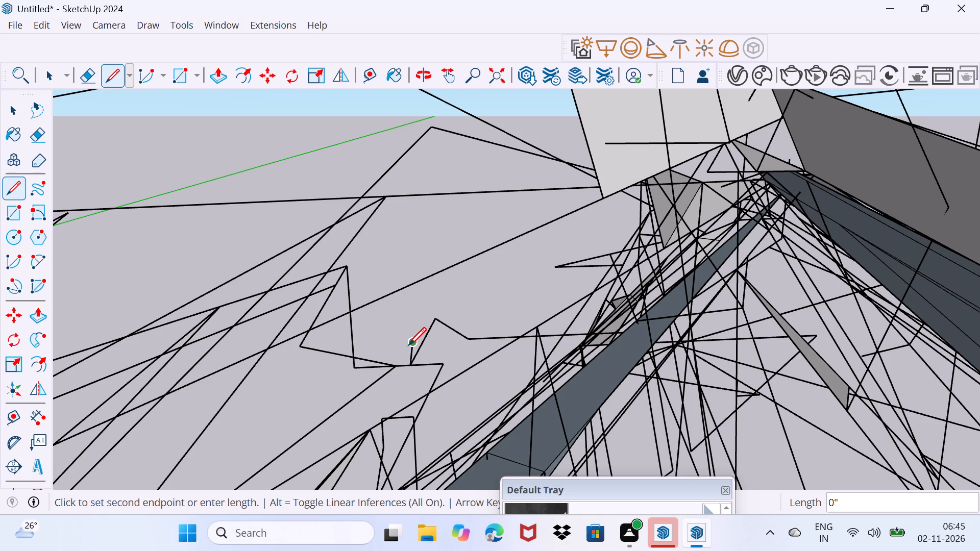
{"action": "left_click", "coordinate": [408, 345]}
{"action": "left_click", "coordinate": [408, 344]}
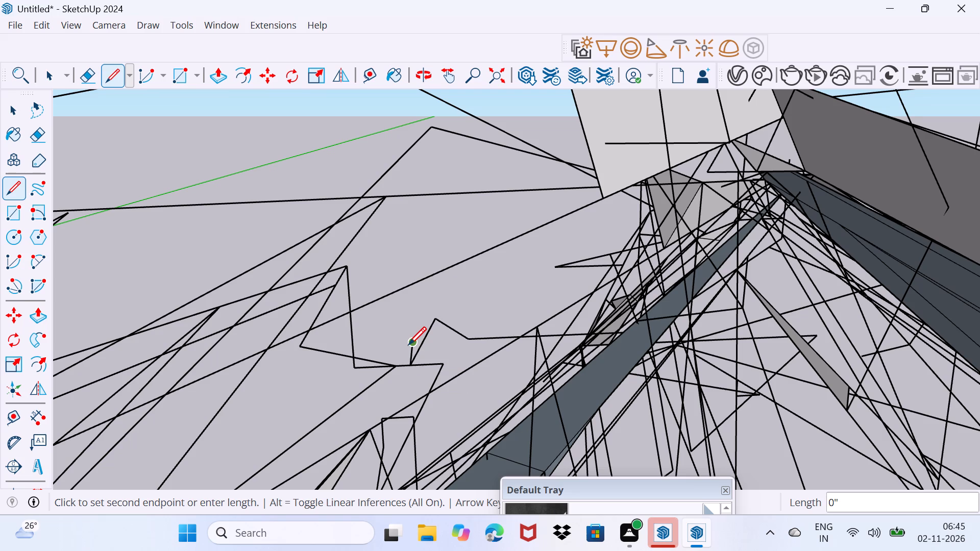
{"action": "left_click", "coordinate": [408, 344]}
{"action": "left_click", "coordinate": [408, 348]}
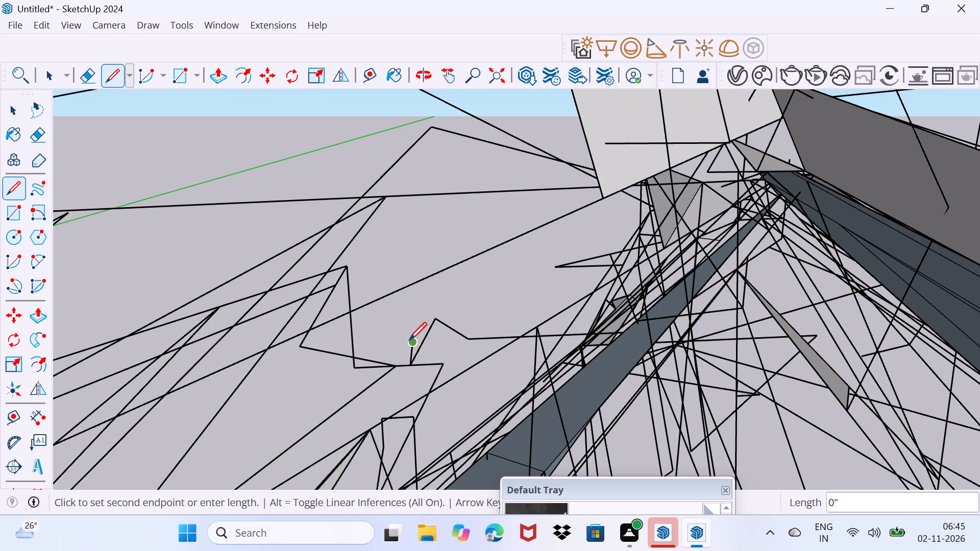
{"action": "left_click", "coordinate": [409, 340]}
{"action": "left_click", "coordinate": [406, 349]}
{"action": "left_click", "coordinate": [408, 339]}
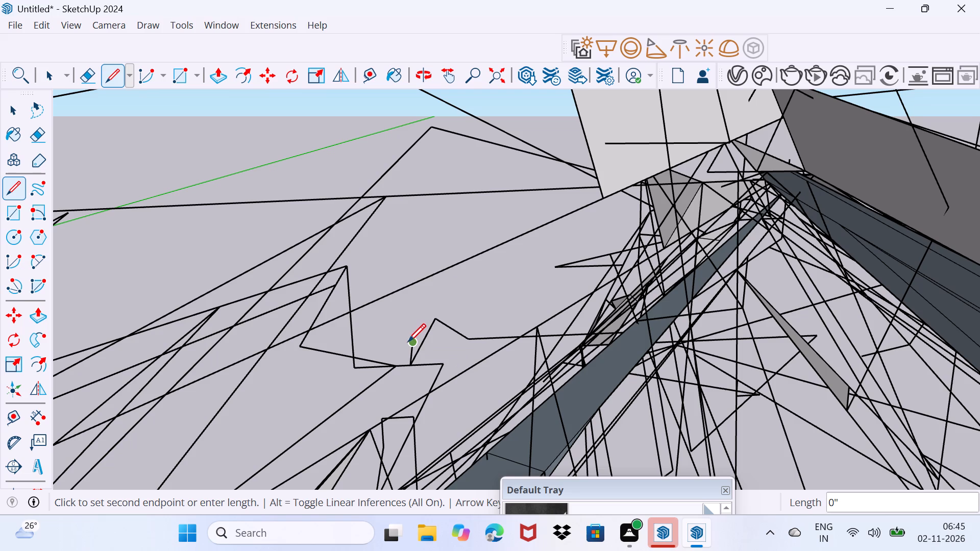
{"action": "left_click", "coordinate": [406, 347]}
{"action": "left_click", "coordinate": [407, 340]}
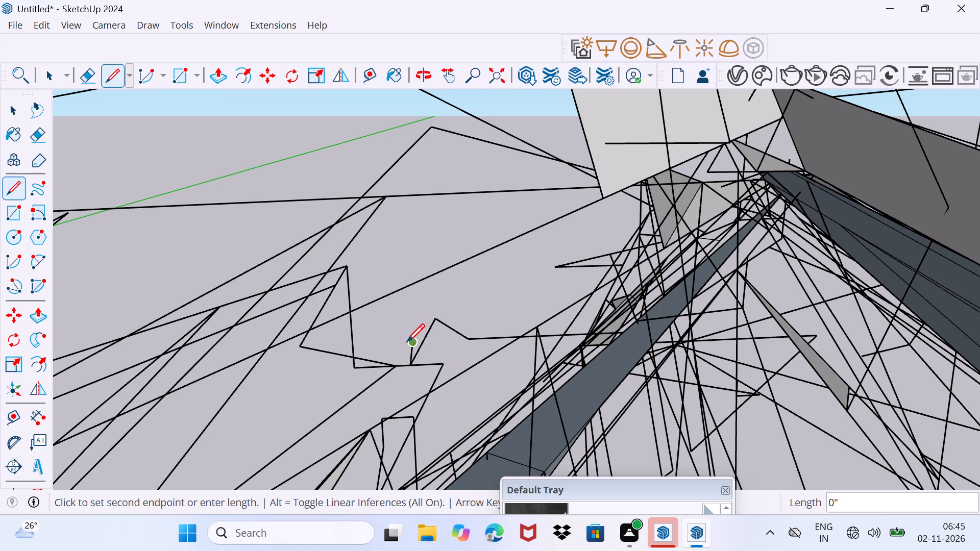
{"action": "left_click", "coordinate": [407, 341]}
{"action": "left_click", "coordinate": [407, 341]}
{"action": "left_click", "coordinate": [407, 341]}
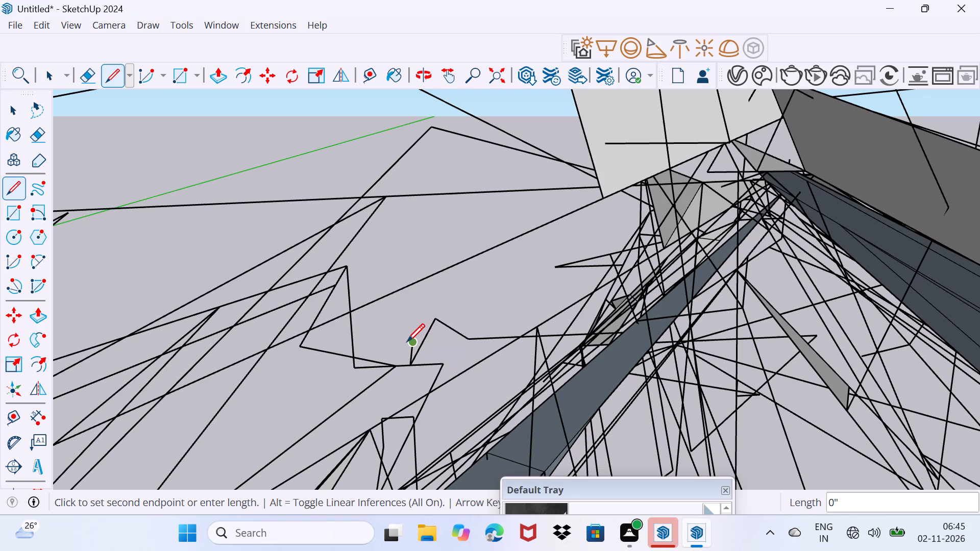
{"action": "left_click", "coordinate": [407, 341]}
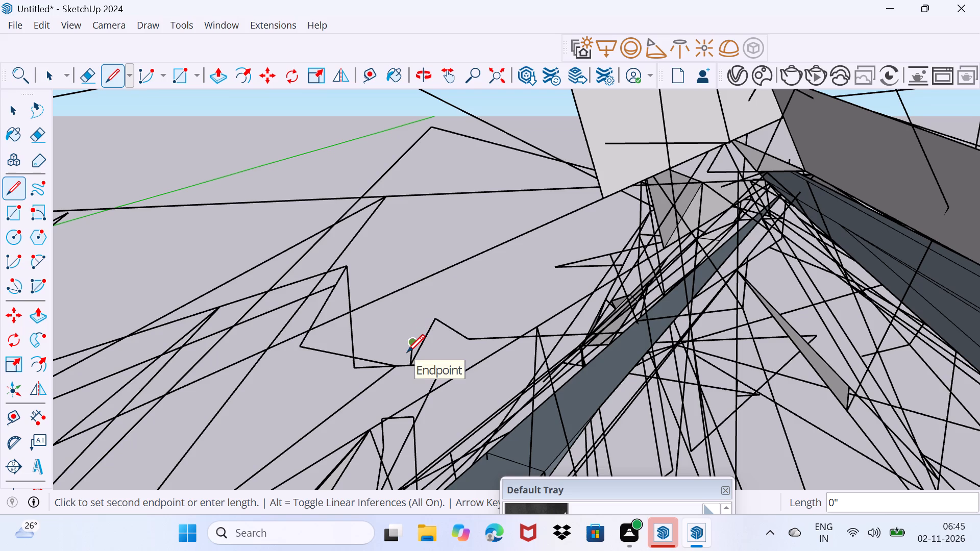
From the upright's end, draw a narrow slanted loop over the peak with a 3' 1" vertical side and a 9' 10" return, doubling back inside.
{"action": "left_click", "coordinate": [419, 331]}
{"action": "left_click", "coordinate": [460, 298]}
{"action": "left_click", "coordinate": [461, 316]}
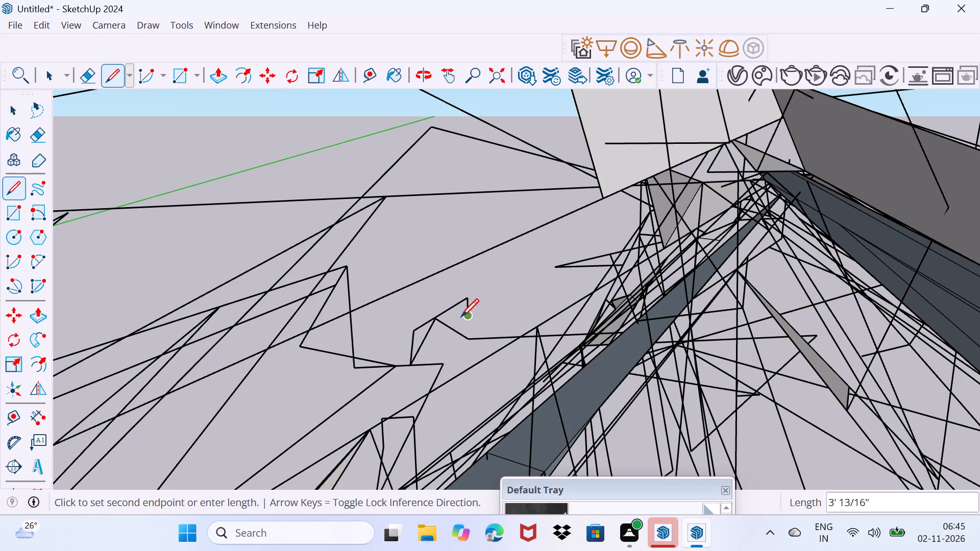
{"action": "left_click", "coordinate": [460, 321]}
{"action": "left_click", "coordinate": [449, 333]}
{"action": "left_click", "coordinate": [437, 343]}
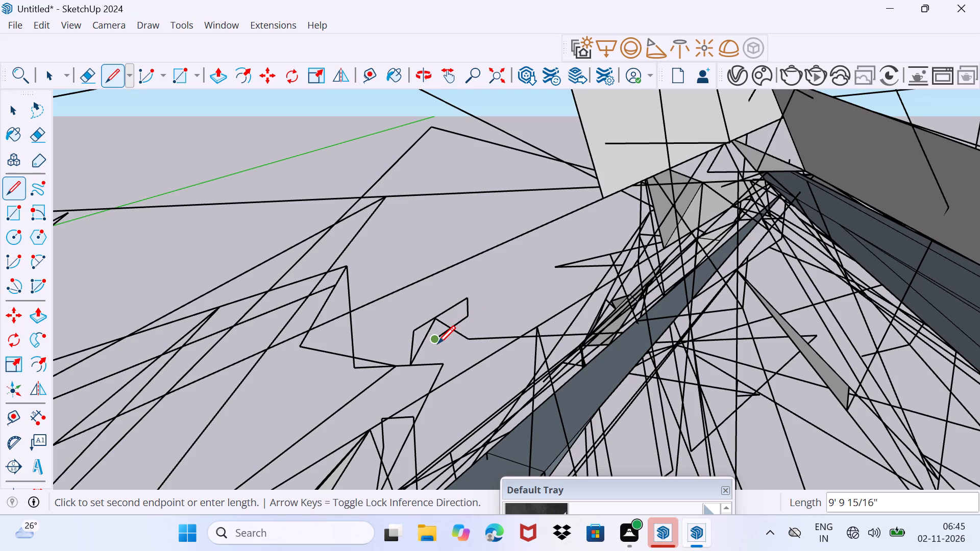
{"action": "left_click", "coordinate": [437, 335]}
{"action": "left_click", "coordinate": [440, 329]}
{"action": "left_click", "coordinate": [446, 322]}
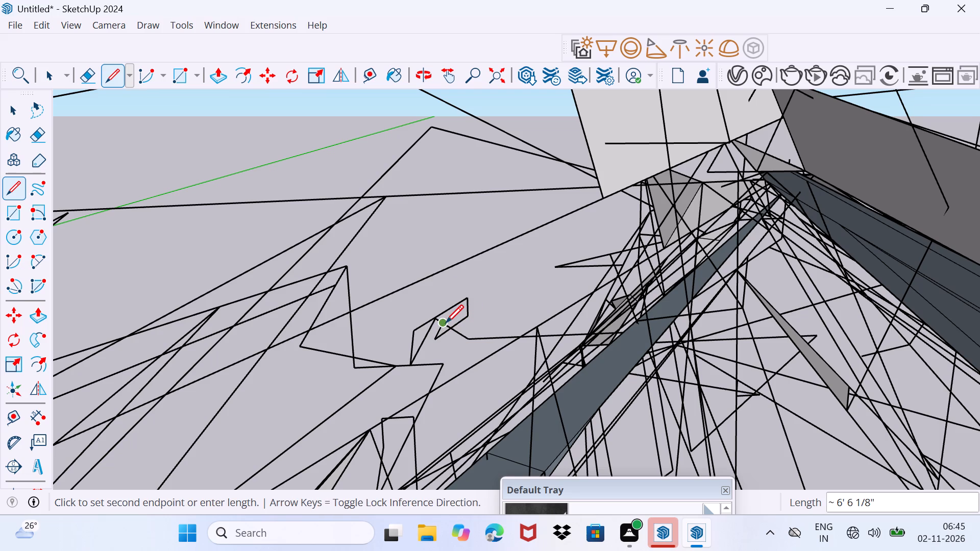
Inside the slanted loop, add short strokes about 4' 11" and 2' 6" long along its slope and a vertical one about 4' long.
{"action": "left_click", "coordinate": [452, 310]}
{"action": "left_click", "coordinate": [450, 316]}
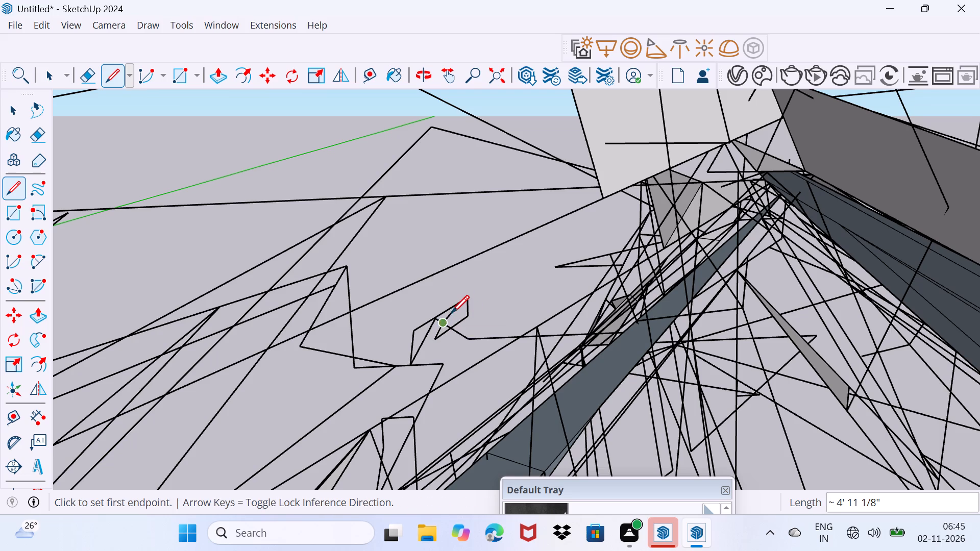
{"action": "left_click", "coordinate": [451, 312]}
{"action": "left_click", "coordinate": [453, 308]}
{"action": "left_click", "coordinate": [453, 309]}
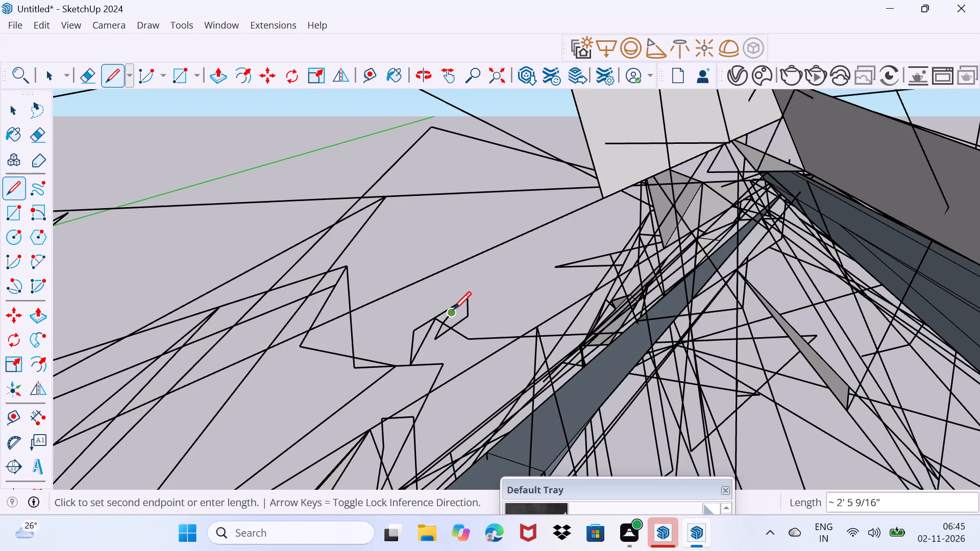
{"action": "left_click", "coordinate": [453, 324]}
{"action": "left_click", "coordinate": [453, 319]}
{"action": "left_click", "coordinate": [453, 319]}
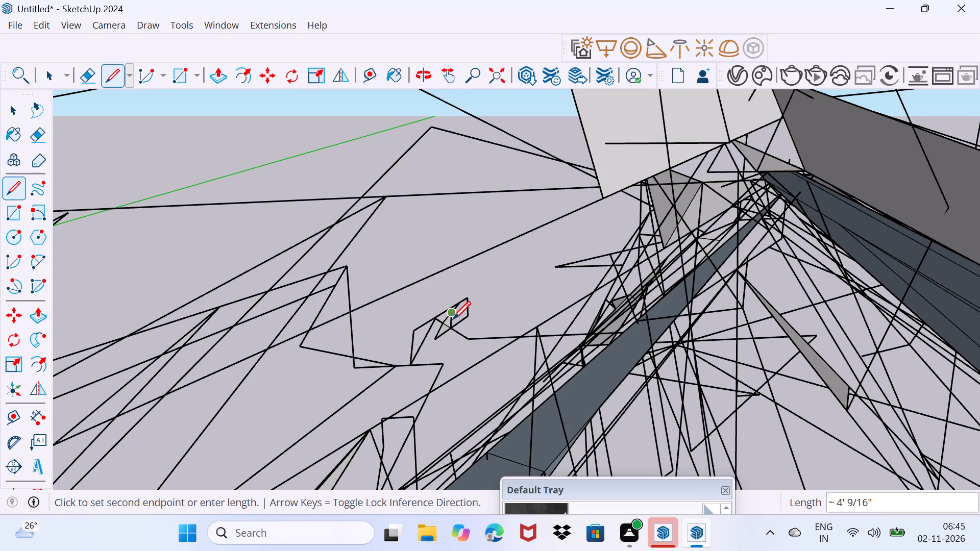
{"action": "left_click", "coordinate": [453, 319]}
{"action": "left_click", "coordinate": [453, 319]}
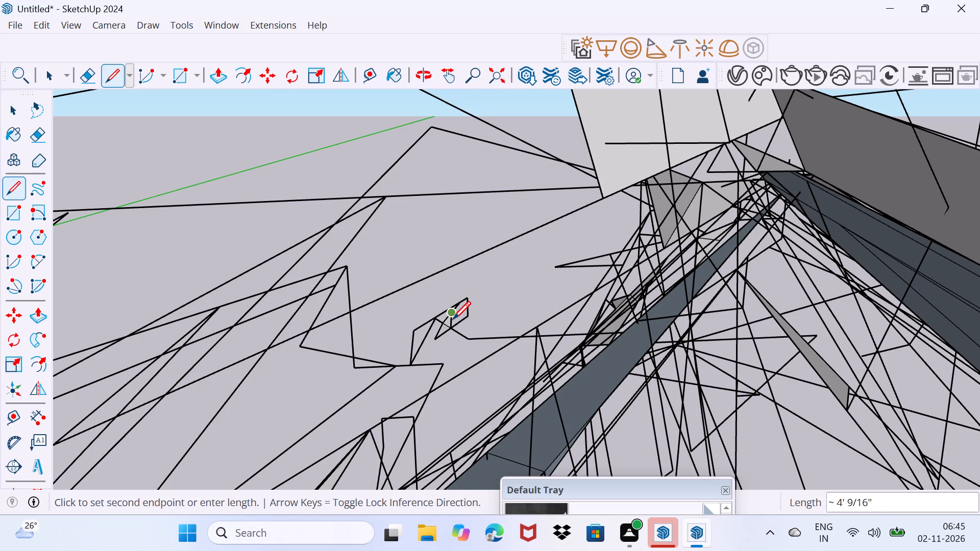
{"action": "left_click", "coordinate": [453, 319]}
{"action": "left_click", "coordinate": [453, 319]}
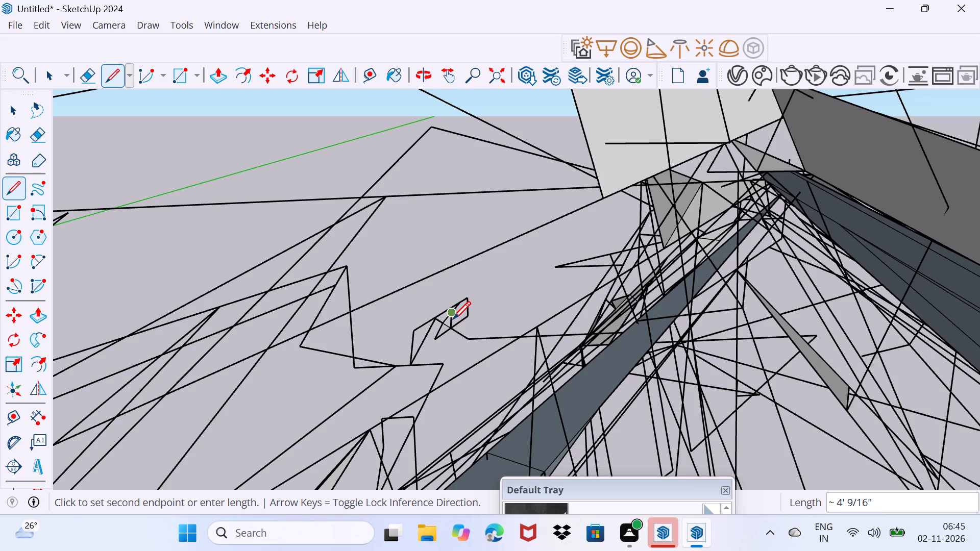
Inside the slanted loop, draw short strokes joining its slope and vertical side, and retrace the short upright about 4' long.
{"action": "left_click", "coordinate": [453, 319]}
{"action": "left_click", "coordinate": [452, 319]}
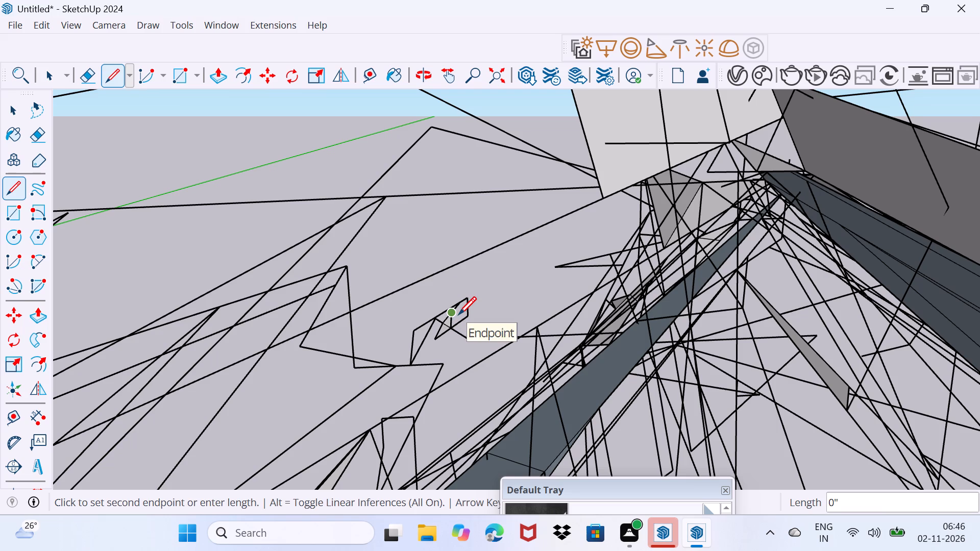
{"action": "left_click", "coordinate": [458, 314]}
{"action": "left_click", "coordinate": [460, 314]}
{"action": "left_click", "coordinate": [458, 323]}
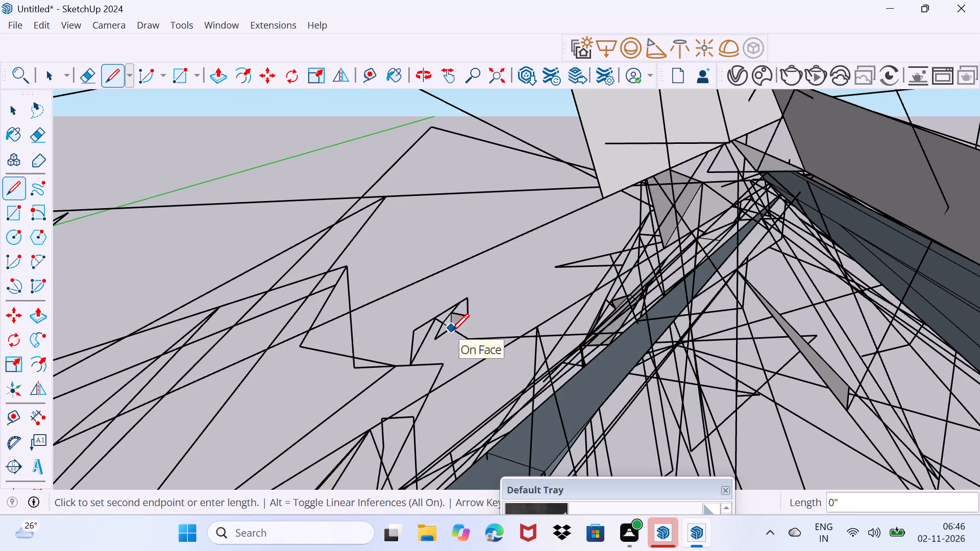
{"action": "left_click", "coordinate": [451, 331]}
{"action": "left_click", "coordinate": [457, 317]}
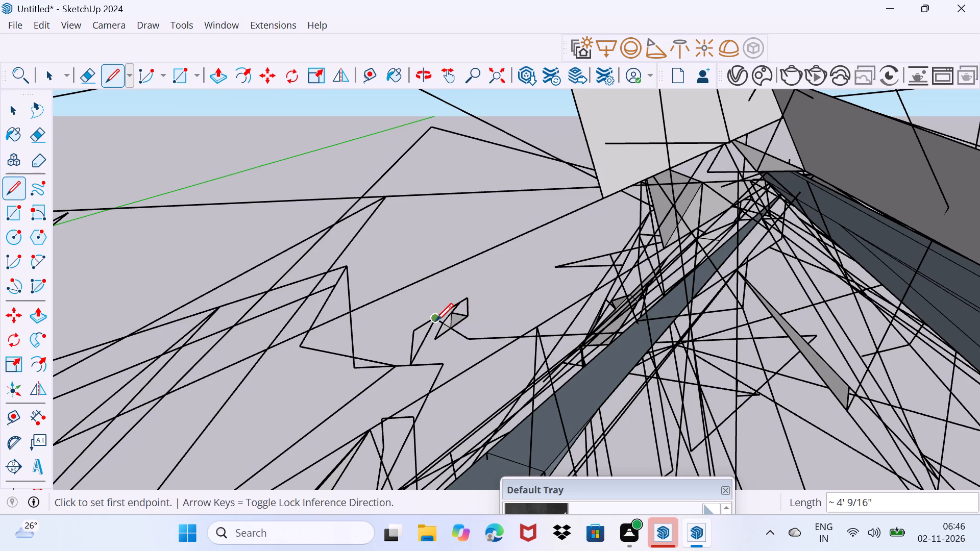
From the light face in the slanted loop, draw a stroke up past its slope, a vertical drop below the loop and a small hooked end.
{"action": "scroll", "coordinate": [433, 321], "scroll_direction": "up", "scroll_amount": 11}
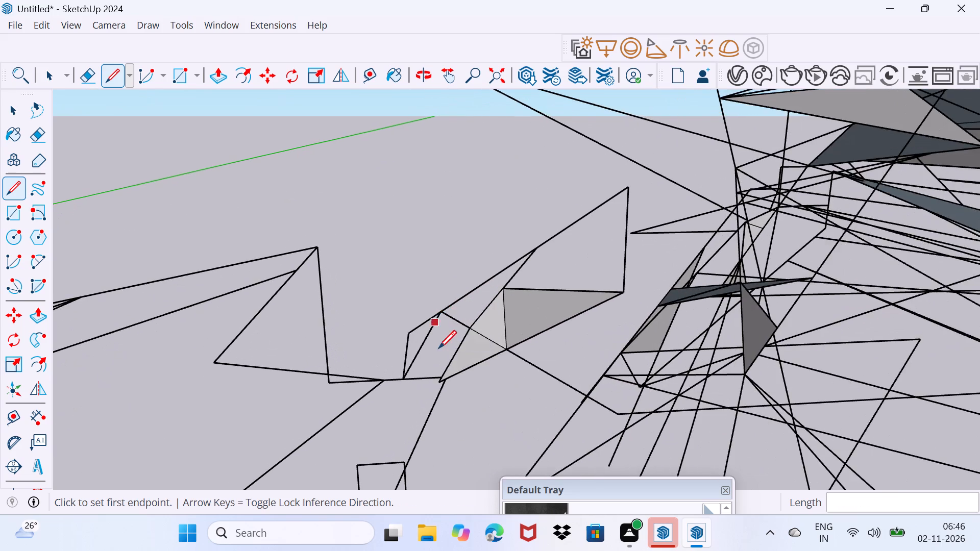
{"action": "middle_click_drag", "start_coordinate": [440, 352], "coordinate": [448, 347]}
{"action": "scroll", "coordinate": [440, 352], "scroll_direction": "up", "scroll_amount": 1}
{"action": "scroll", "coordinate": [447, 318], "scroll_direction": "down", "scroll_amount": 2}
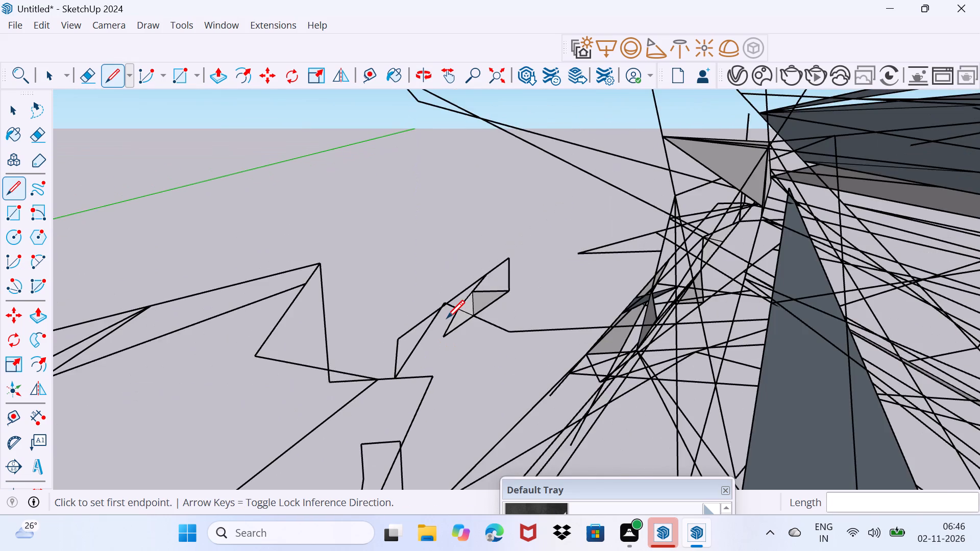
{"action": "scroll", "coordinate": [447, 318], "scroll_direction": "up", "scroll_amount": 3}
{"action": "scroll", "coordinate": [452, 315], "scroll_direction": "down", "scroll_amount": 2}
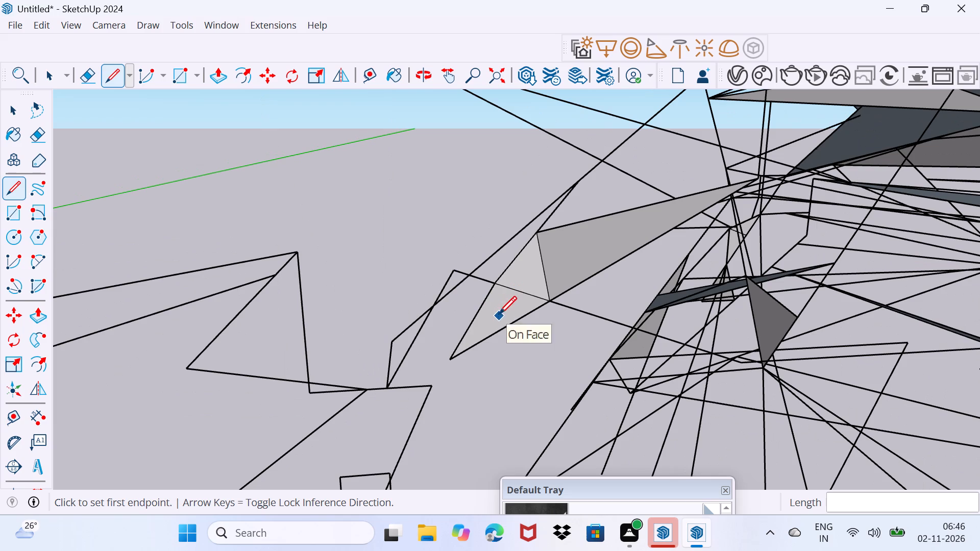
{"action": "left_click", "coordinate": [499, 313]}
{"action": "left_click", "coordinate": [505, 316]}
{"action": "left_click", "coordinate": [511, 307]}
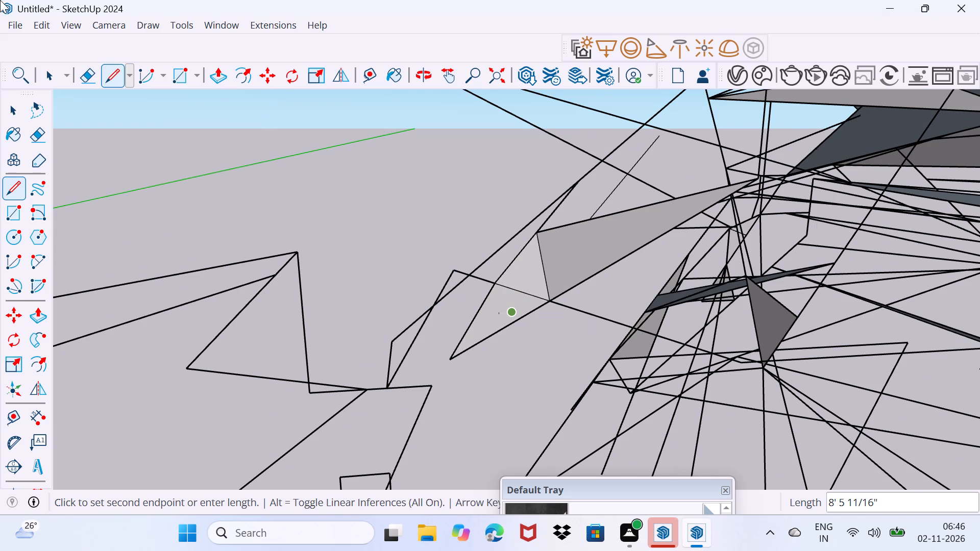
{"action": "left_click", "coordinate": [478, 252]}
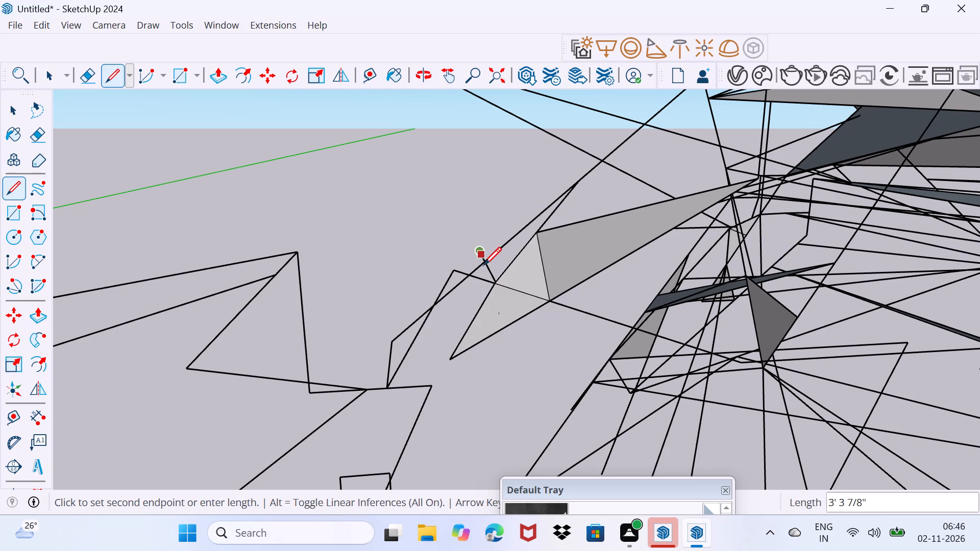
{"action": "left_click_drag", "start_coordinate": [482, 309], "coordinate": [480, 325]}
{"action": "left_click_drag", "start_coordinate": [491, 377], "coordinate": [494, 394]}
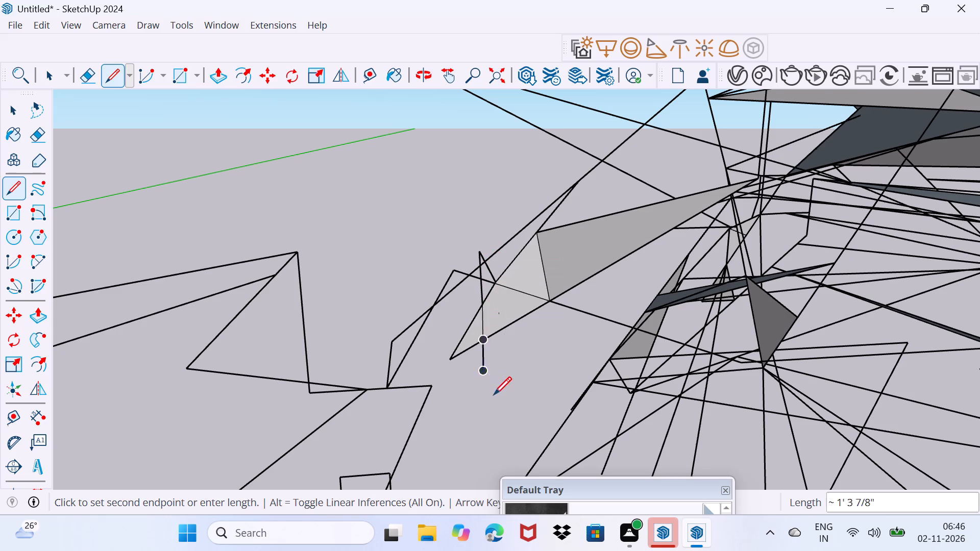
{"action": "left_click_drag", "start_coordinate": [494, 394], "coordinate": [494, 398]}
{"action": "left_click", "coordinate": [492, 398]}
{"action": "left_click", "coordinate": [474, 385]}
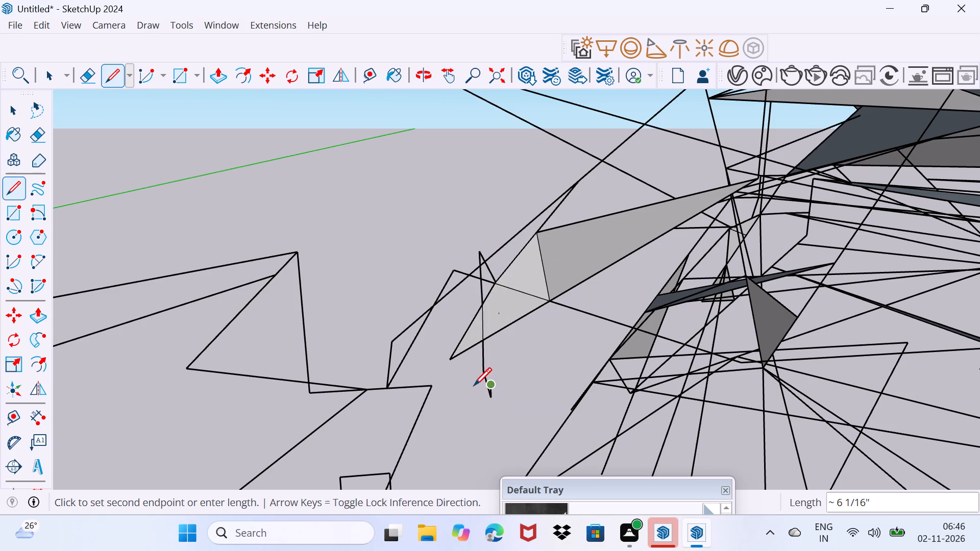
From the hooked end, draw long lines up into the open area, across and down onto the diagonal edge, finishing with a 28' 10" segment.
{"action": "left_click", "coordinate": [367, 202]}
{"action": "left_click", "coordinate": [558, 175]}
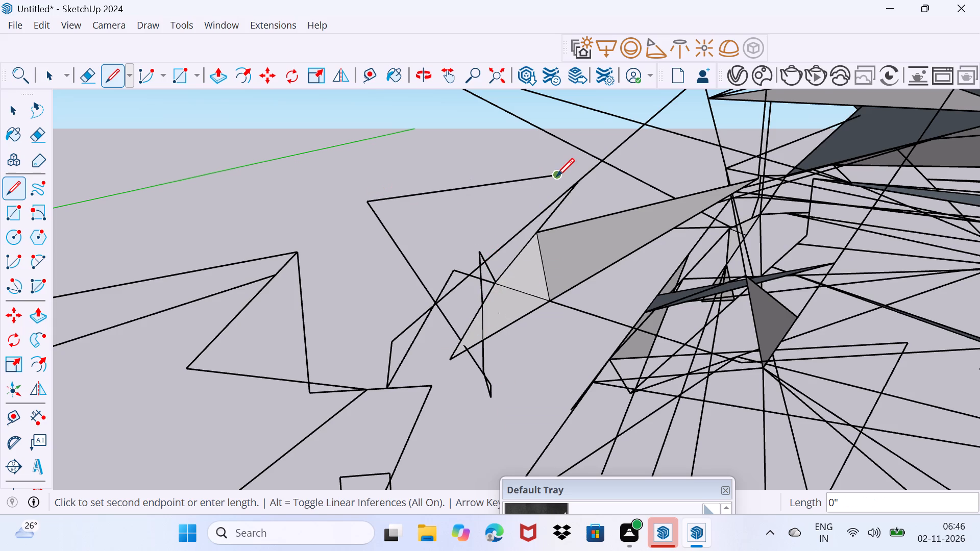
{"action": "left_click", "coordinate": [589, 348]}
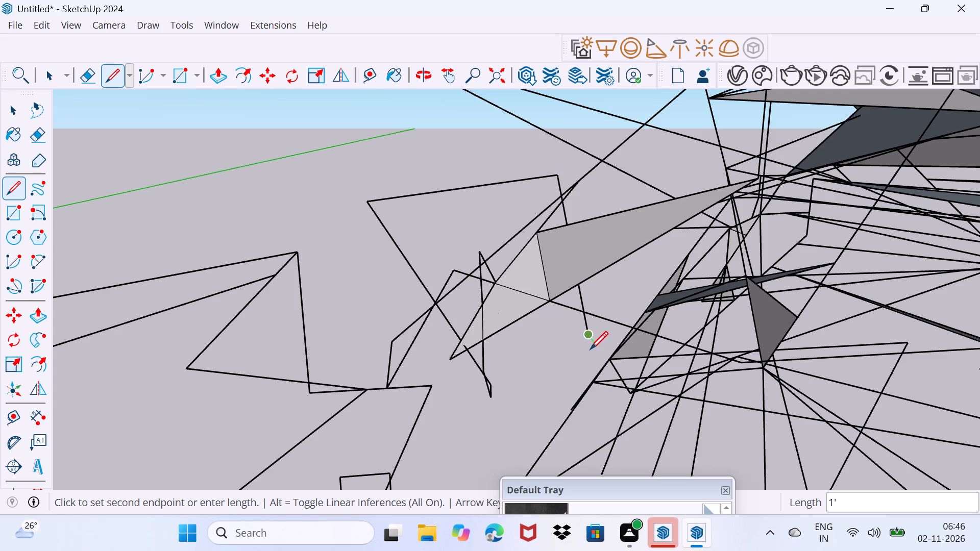
{"action": "left_click_drag", "start_coordinate": [590, 386], "coordinate": [595, 393]}
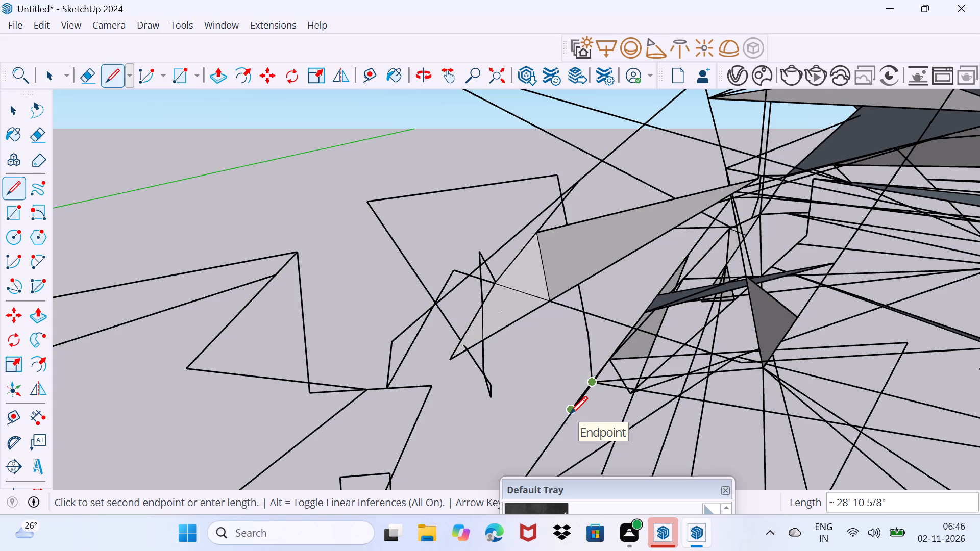
{"action": "left_click", "coordinate": [570, 414]}
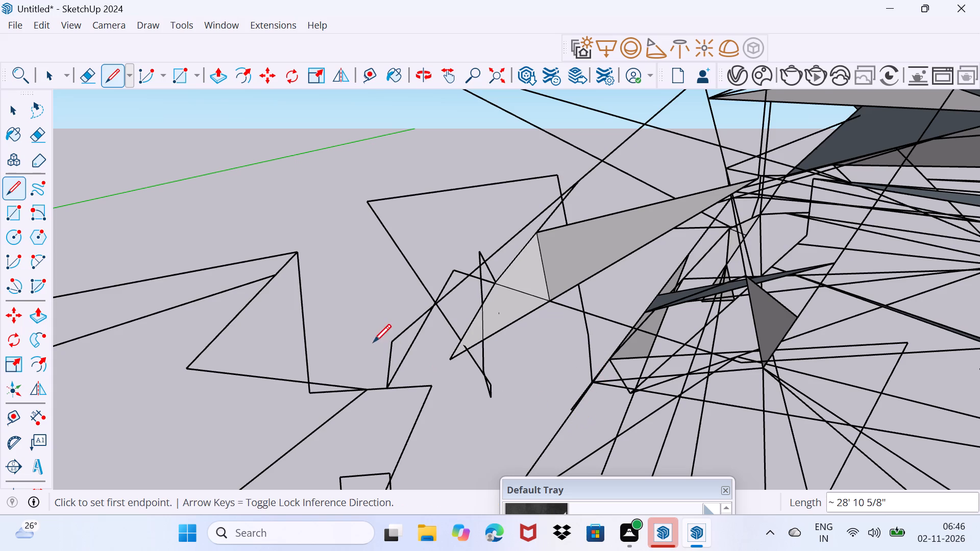
In the open area beside the zigzag edge, draw a short rising line, a vertical drop about 23' 4" long and a 25' 4" hook.
{"action": "scroll", "coordinate": [979, 294], "scroll_direction": "up", "scroll_amount": 2}
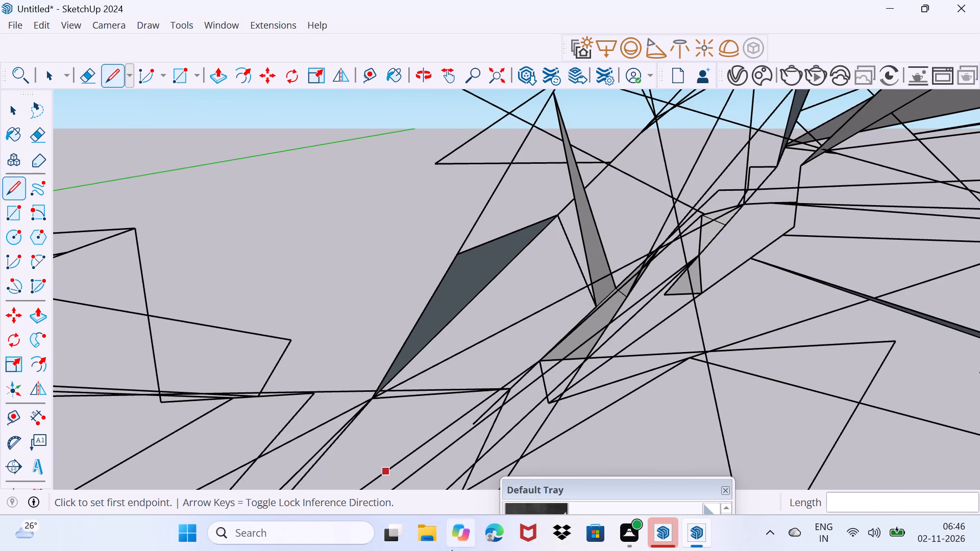
{"action": "scroll", "coordinate": [229, 278], "scroll_direction": "down", "scroll_amount": 12}
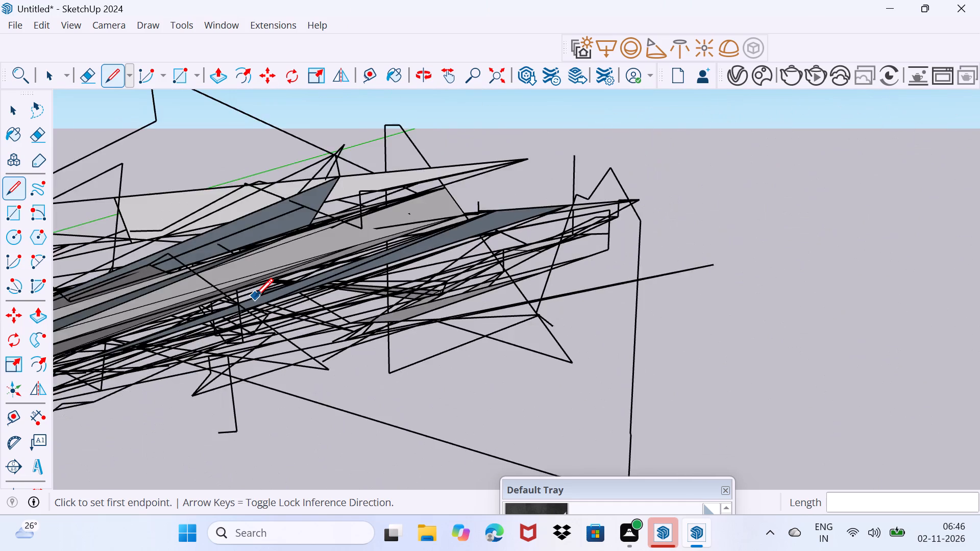
{"action": "scroll", "coordinate": [255, 296], "scroll_direction": "down", "scroll_amount": 4}
{"action": "scroll", "coordinate": [256, 296], "scroll_direction": "down", "scroll_amount": 19}
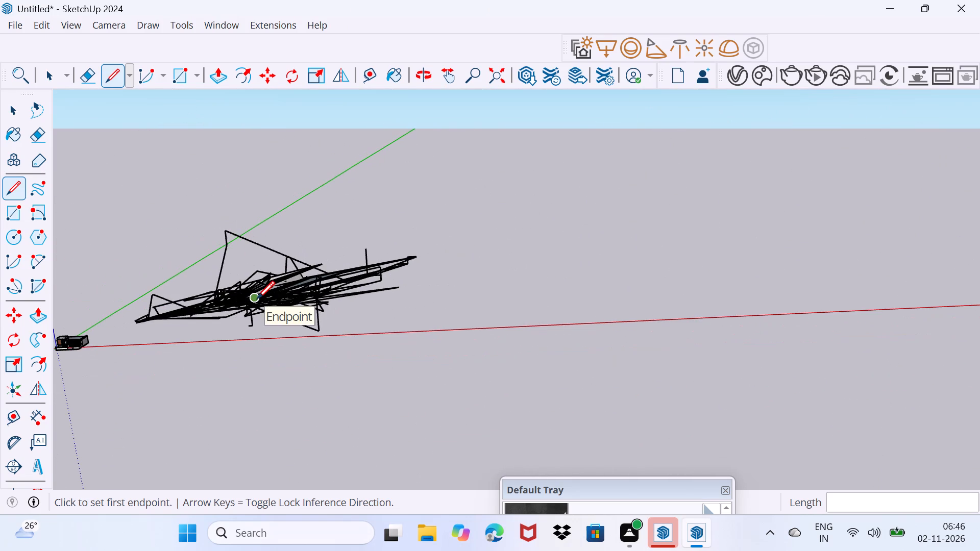
{"action": "scroll", "coordinate": [257, 298], "scroll_direction": "up", "scroll_amount": 12}
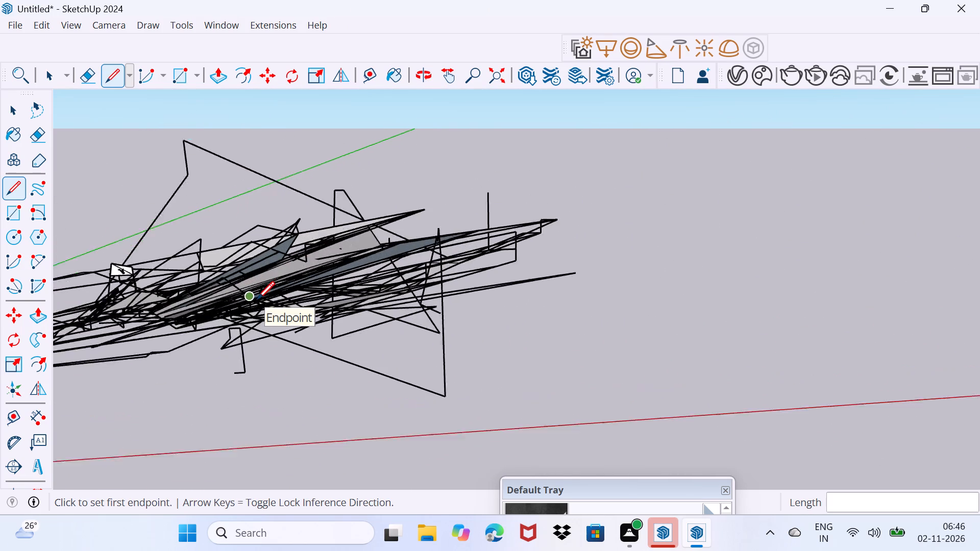
{"action": "scroll", "coordinate": [257, 299], "scroll_direction": "up", "scroll_amount": 20}
{"action": "scroll", "coordinate": [257, 299], "scroll_direction": "up", "scroll_amount": 2}
{"action": "scroll", "coordinate": [257, 315], "scroll_direction": "down", "scroll_amount": 2}
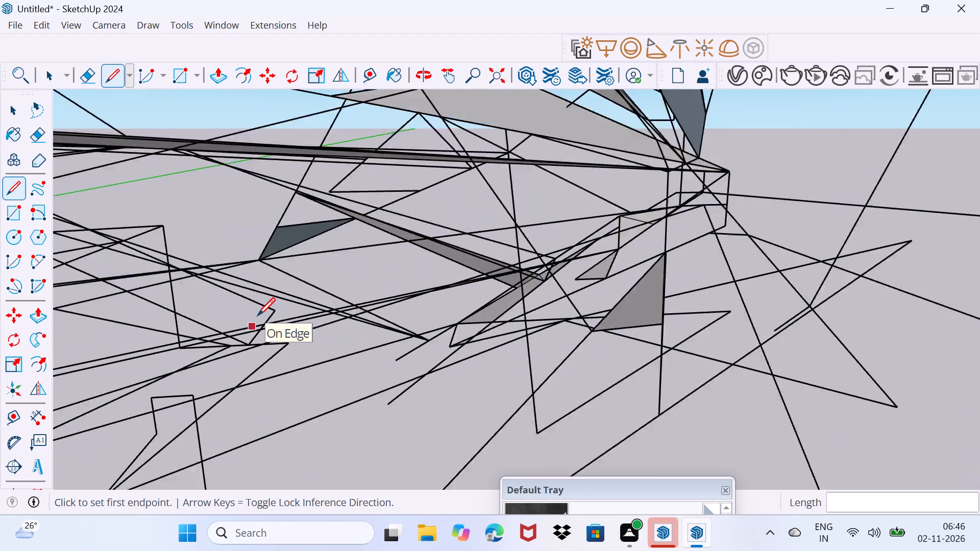
{"action": "scroll", "coordinate": [257, 315], "scroll_direction": "down", "scroll_amount": 1}
{"action": "scroll", "coordinate": [282, 182], "scroll_direction": "up", "scroll_amount": 3}
{"action": "scroll", "coordinate": [218, 320], "scroll_direction": "up", "scroll_amount": 5}
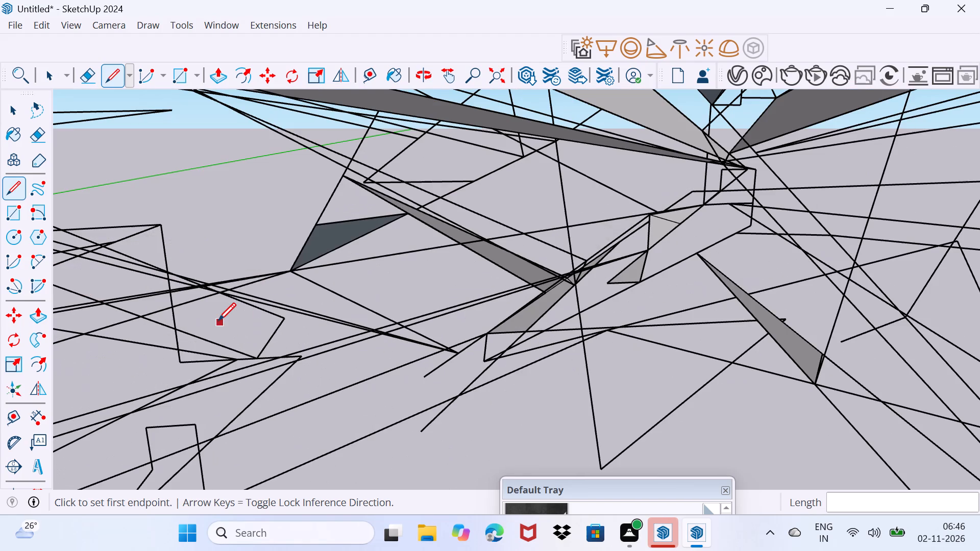
{"action": "middle_click_drag", "start_coordinate": [219, 322], "coordinate": [228, 309]}
{"action": "scroll", "coordinate": [294, 306], "scroll_direction": "up", "scroll_amount": 2}
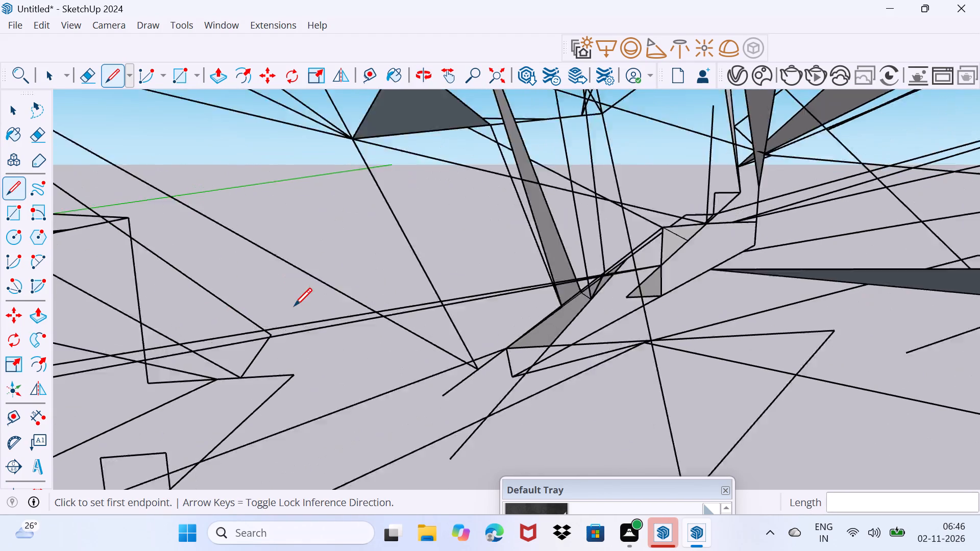
{"action": "scroll", "coordinate": [294, 306], "scroll_direction": "up", "scroll_amount": 1}
{"action": "left_click_drag", "start_coordinate": [283, 373], "coordinate": [287, 371]}
{"action": "left_click_drag", "start_coordinate": [312, 347], "coordinate": [339, 421]}
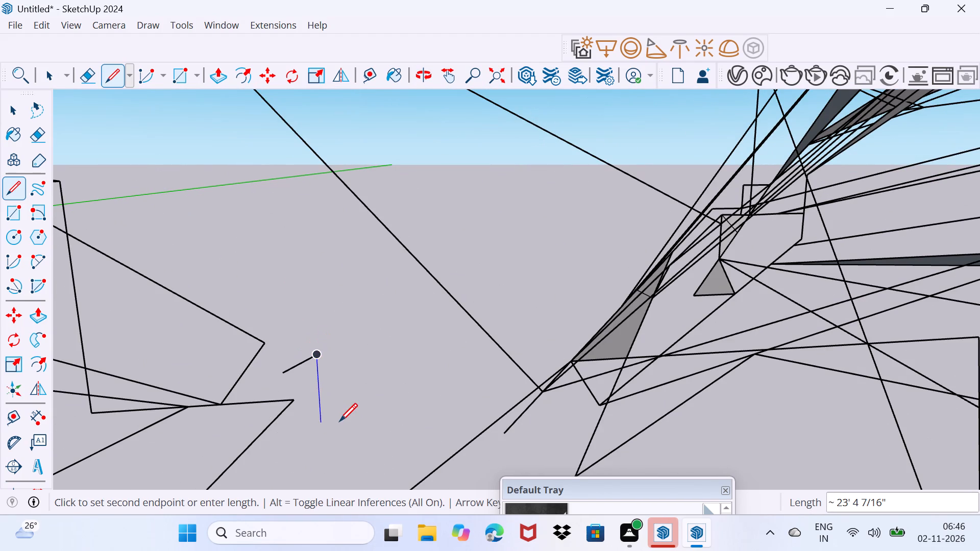
{"action": "left_click", "coordinate": [339, 420]}
{"action": "left_click_drag", "start_coordinate": [330, 431], "coordinate": [325, 439]}
{"action": "left_click", "coordinate": [305, 454]}
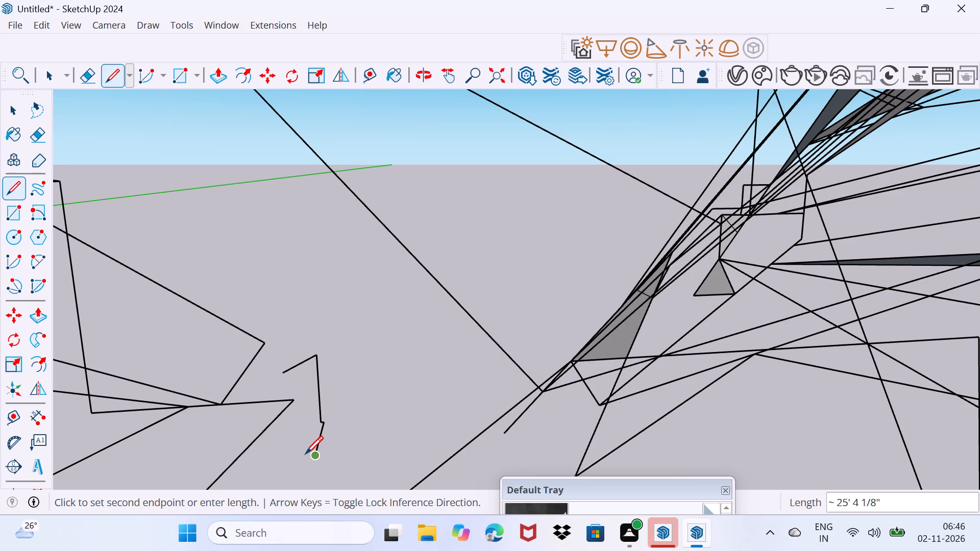
Retrace the lower half of the hook with a line about 12' 8" long, from its lower end to its midpoint.
{"action": "left_click", "coordinate": [305, 454]}
{"action": "left_click", "coordinate": [312, 449]}
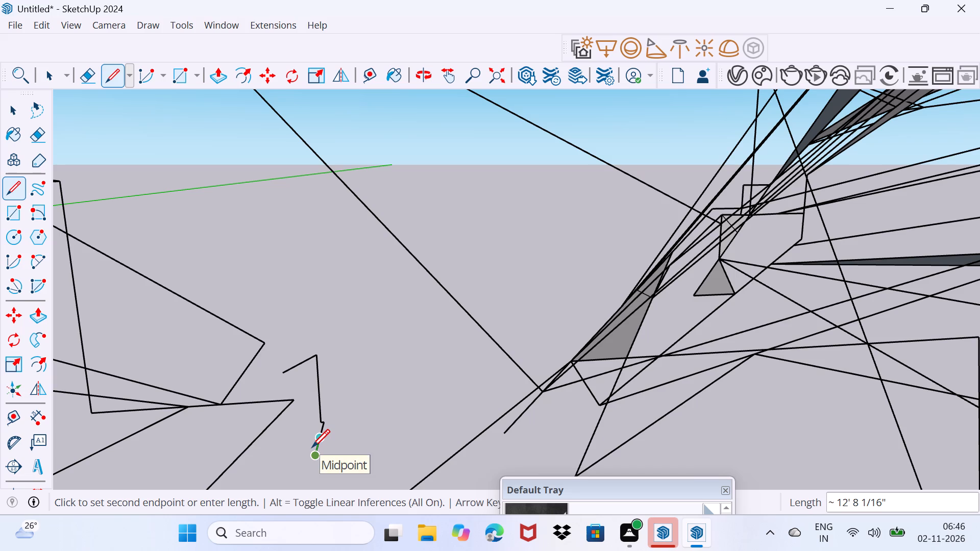
{"action": "left_click", "coordinate": [312, 447]}
{"action": "left_click", "coordinate": [312, 447]}
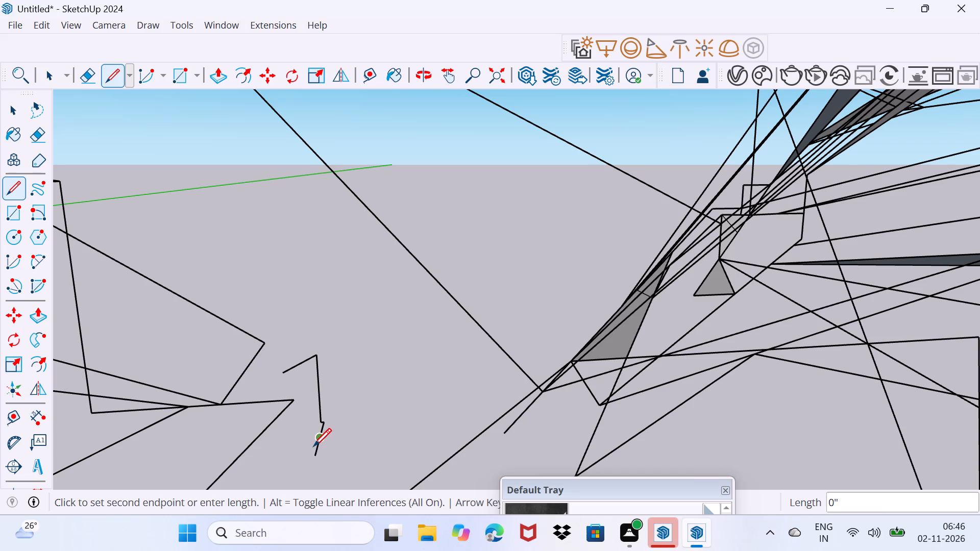
{"action": "left_click", "coordinate": [313, 446]}
{"action": "left_click", "coordinate": [312, 447]}
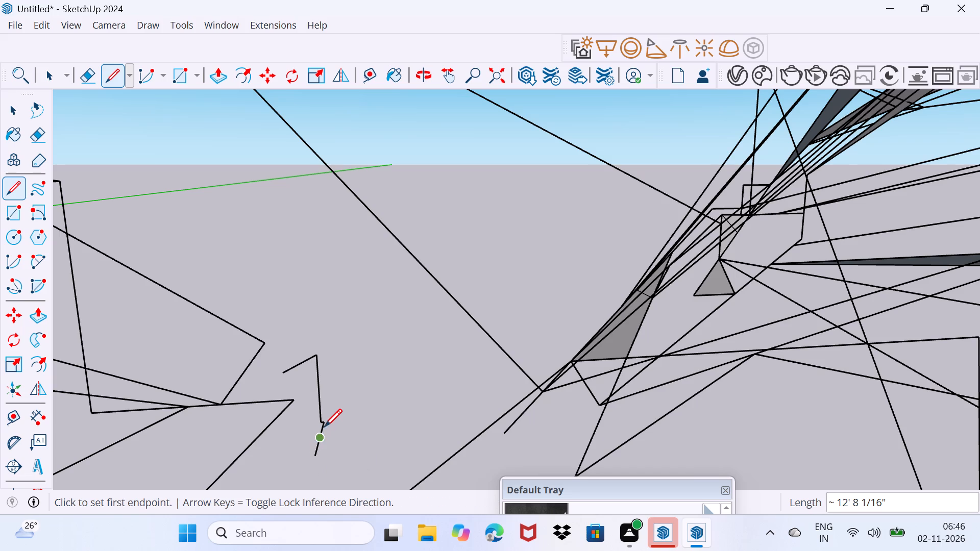
From the hook's upper end, draw an upright rising about 43' 1", extend it above the dark beam and run a line across the beam.
{"action": "left_click", "coordinate": [325, 424]}
{"action": "left_click", "coordinate": [331, 420]}
{"action": "scroll", "coordinate": [332, 420], "scroll_direction": "down", "scroll_amount": 4}
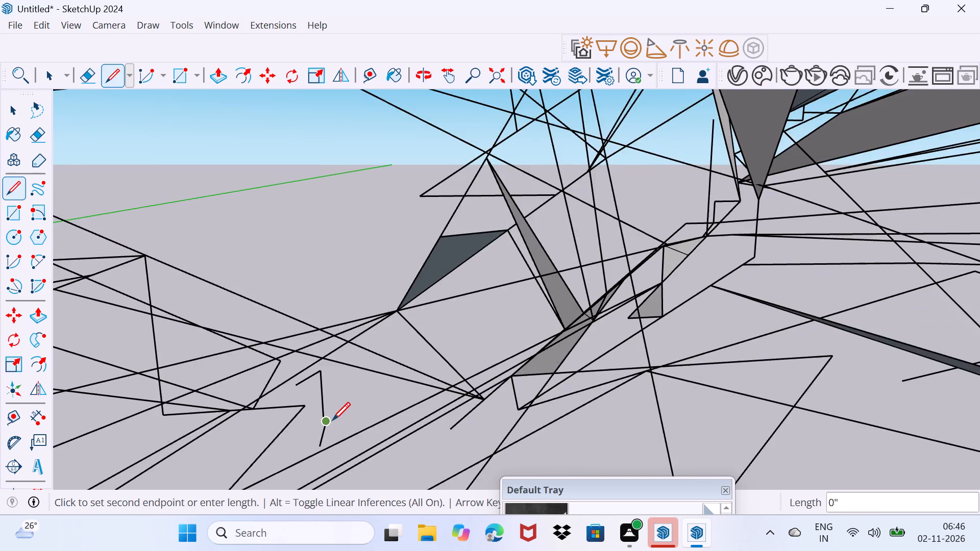
{"action": "scroll", "coordinate": [332, 420], "scroll_direction": "down", "scroll_amount": 3}
{"action": "left_click", "coordinate": [332, 420]}
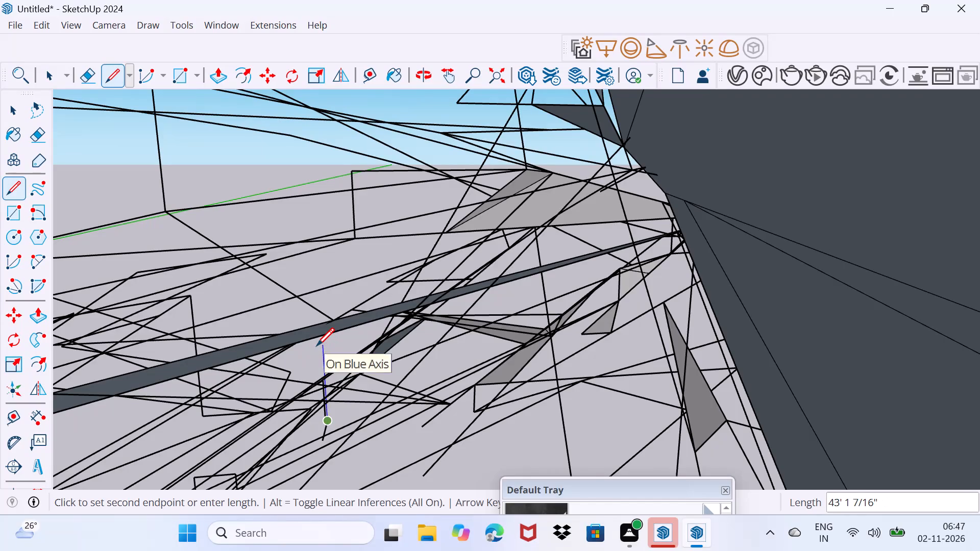
{"action": "left_click", "coordinate": [316, 345]}
{"action": "left_click", "coordinate": [321, 315]}
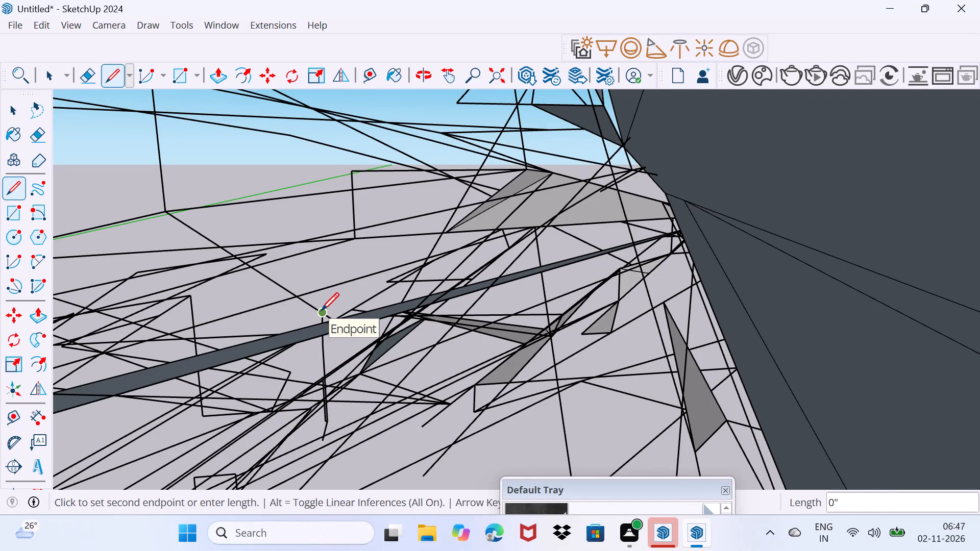
{"action": "left_click", "coordinate": [321, 310]}
{"action": "left_click", "coordinate": [367, 328]}
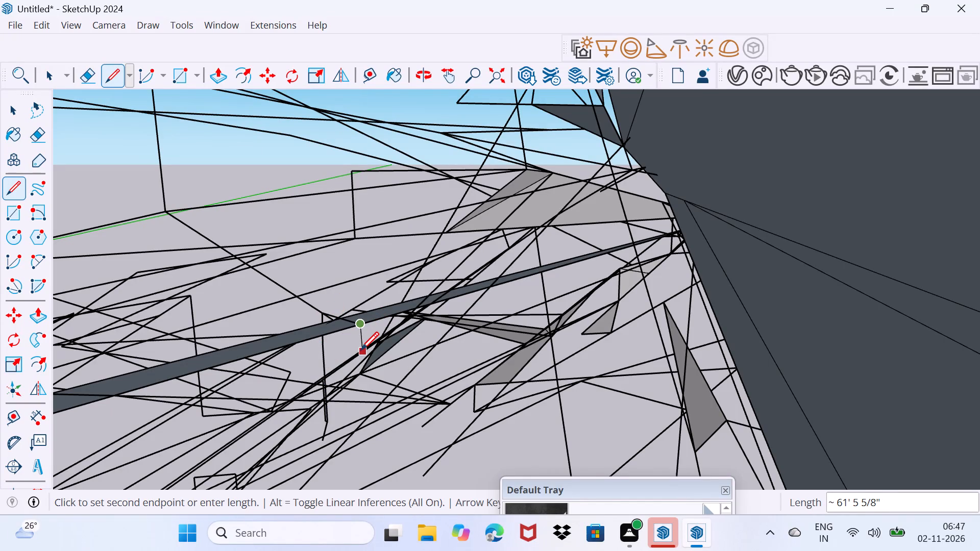
Below the beam crossing, draw a drop about 61' 5" long and short strokes around it, and return across the beam to the upright's top.
{"action": "left_click", "coordinate": [361, 349]}
{"action": "left_click", "coordinate": [360, 349]}
{"action": "left_click", "coordinate": [359, 350]}
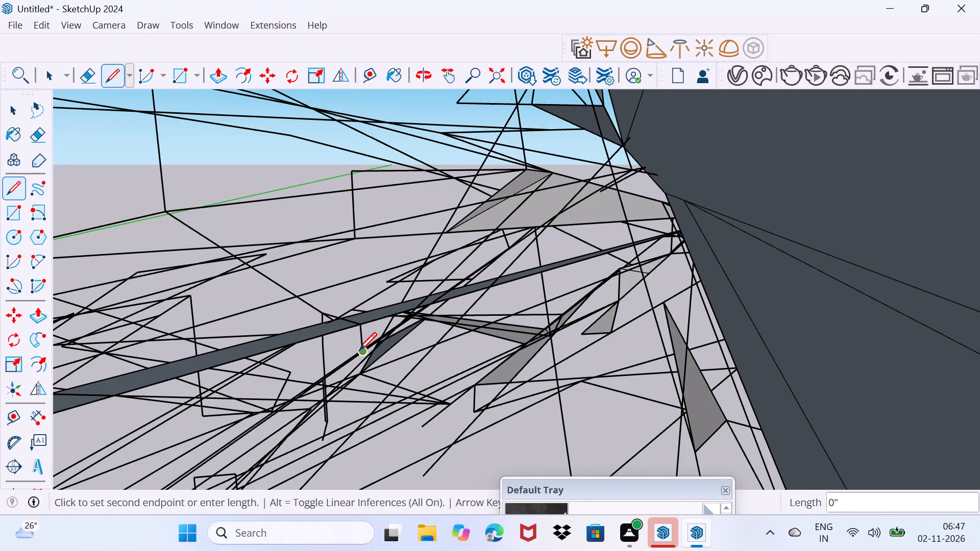
{"action": "left_click", "coordinate": [359, 338]}
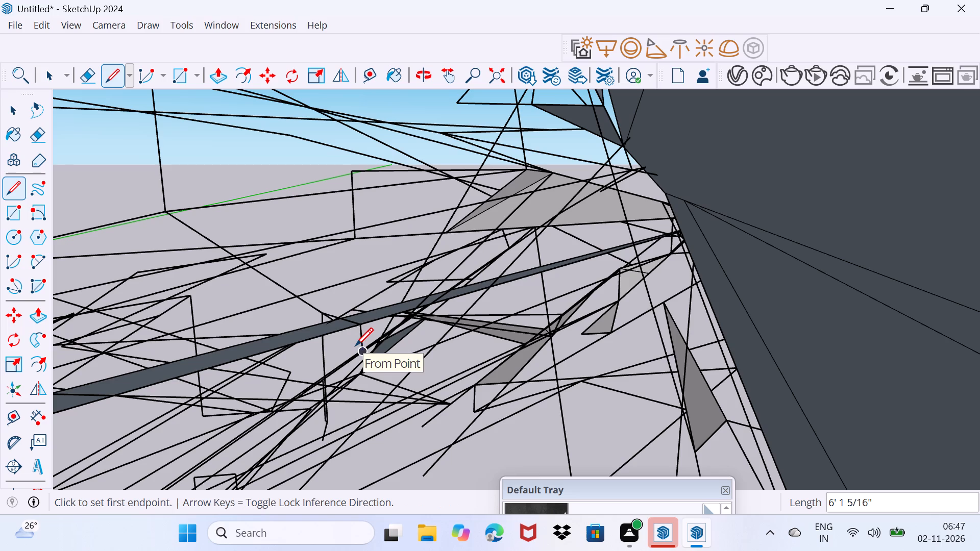
{"action": "left_click", "coordinate": [355, 345]}
{"action": "left_click", "coordinate": [350, 321]}
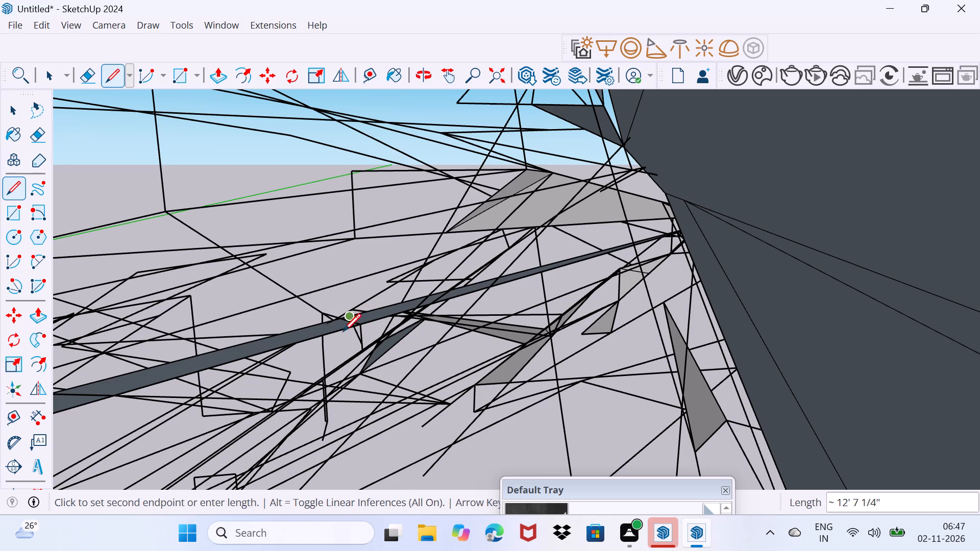
{"action": "left_click", "coordinate": [323, 313]}
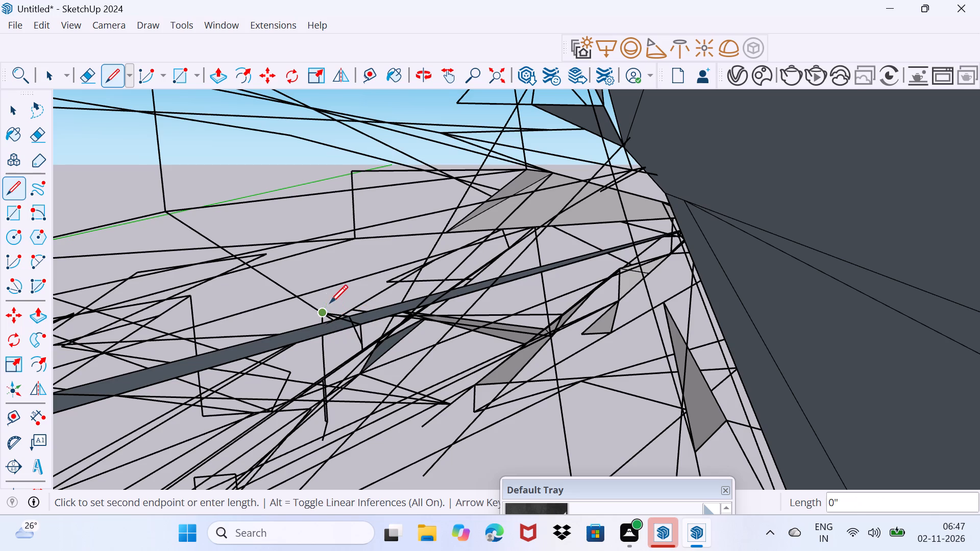
From the upright's top above the dark beam, draw short rising strokes and end them in a small triangle with a 1' top edge.
{"action": "left_click", "coordinate": [334, 292]}
{"action": "left_click", "coordinate": [336, 284]}
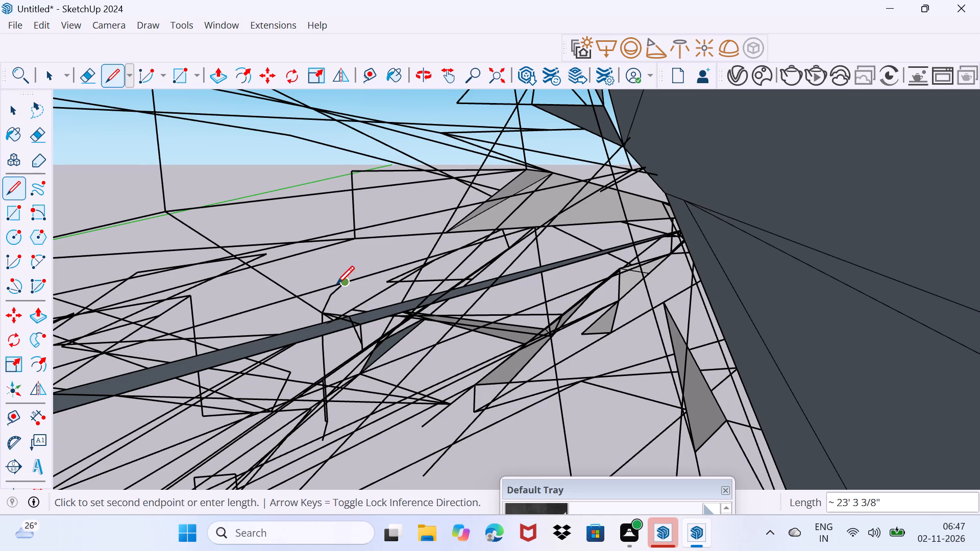
{"action": "left_click", "coordinate": [337, 280]}
{"action": "left_click", "coordinate": [338, 271]}
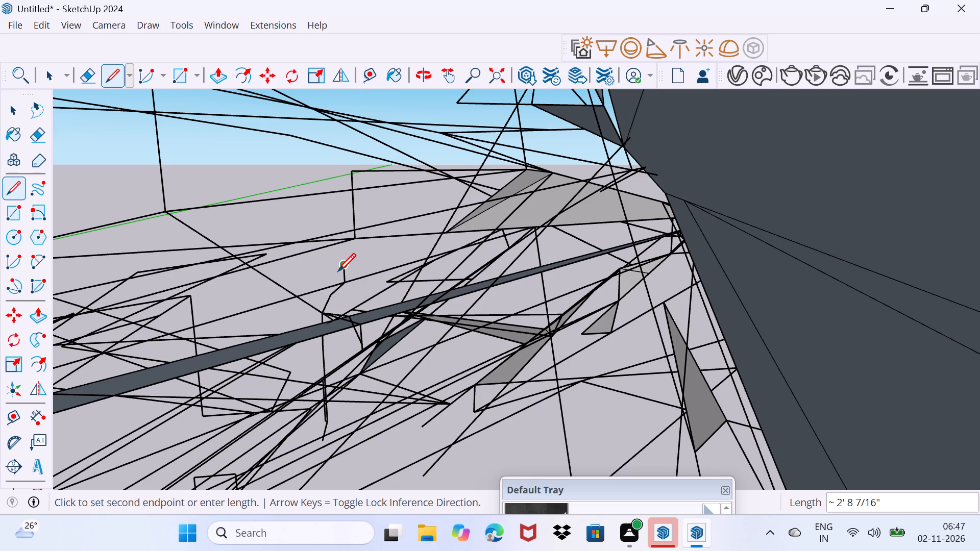
{"action": "left_click", "coordinate": [330, 268]}
{"action": "left_click", "coordinate": [330, 268]}
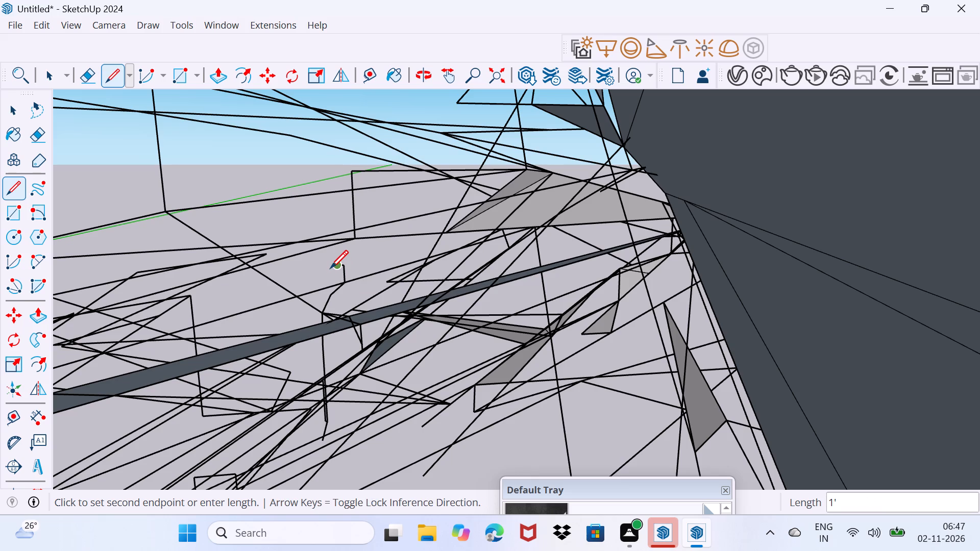
{"action": "left_click", "coordinate": [330, 268]}
{"action": "left_click", "coordinate": [330, 268]}
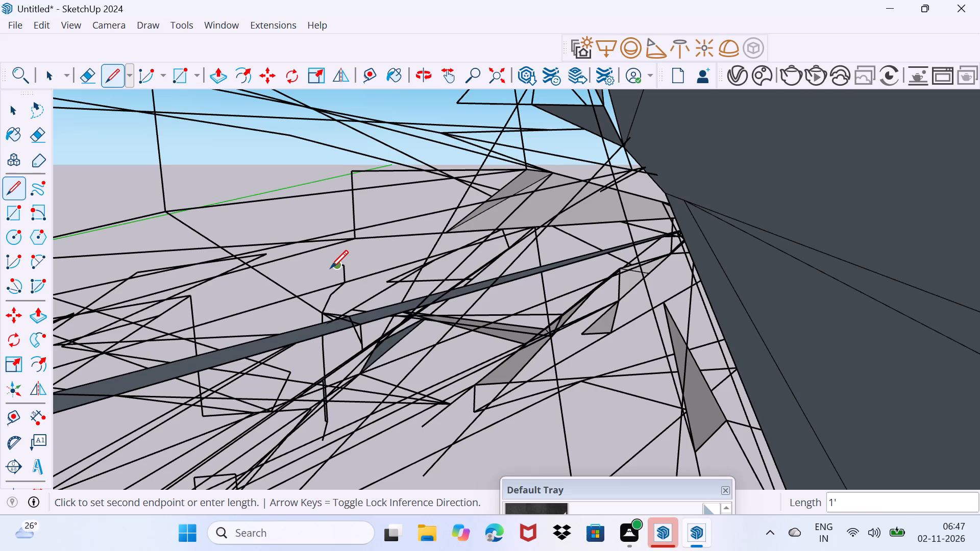
{"action": "left_click", "coordinate": [330, 268]}
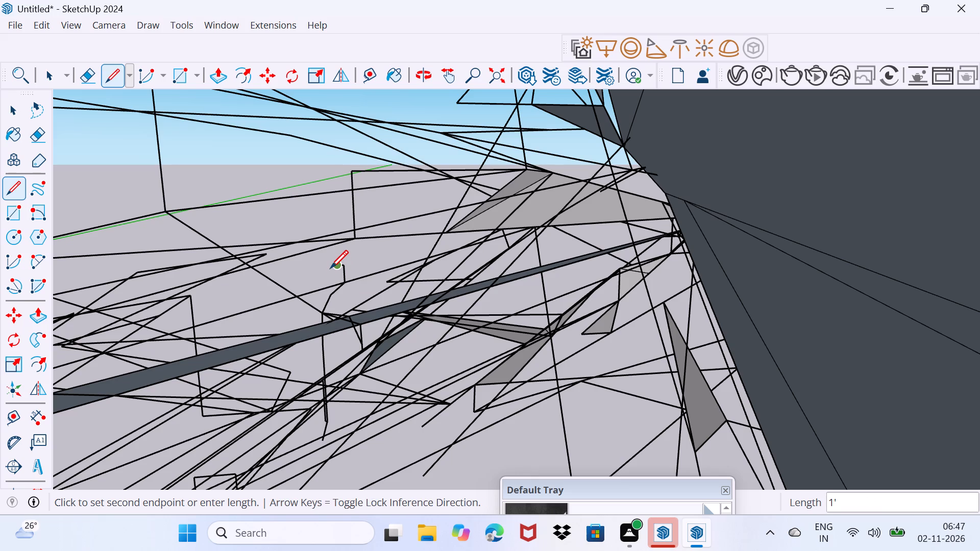
{"action": "left_click", "coordinate": [330, 268]}
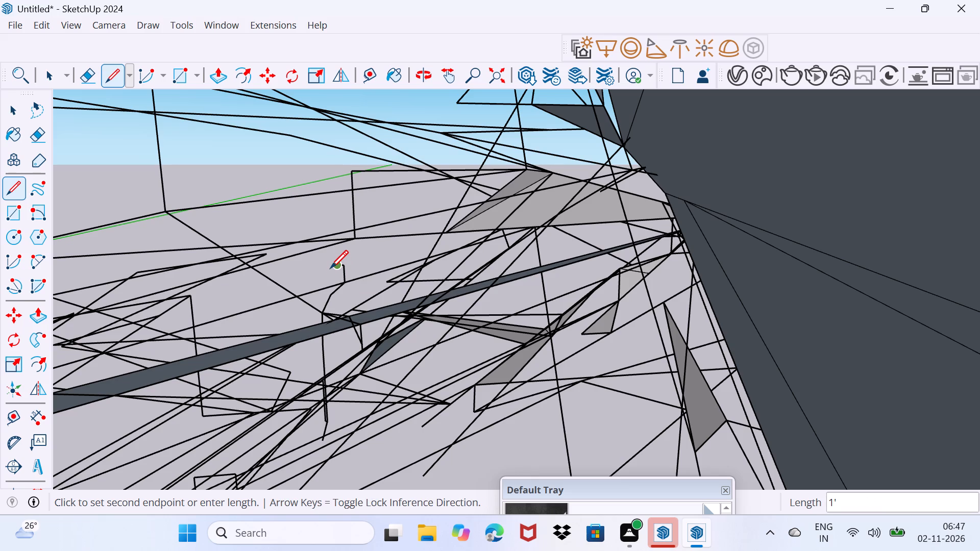
{"action": "left_click", "coordinate": [330, 268]}
{"action": "left_click", "coordinate": [352, 276]}
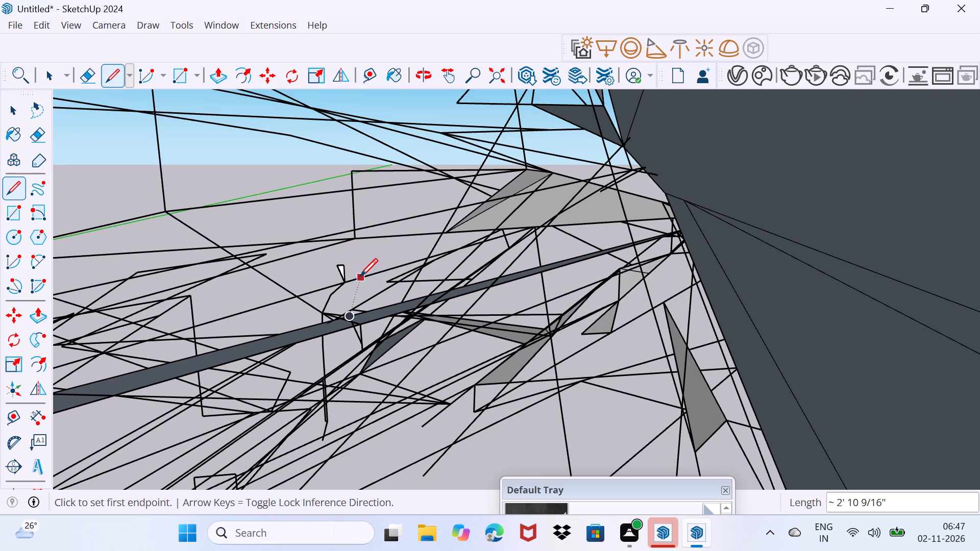
Retrace the sloping edge beside the small triangle with a line about 5' 7" long to its lower corner and back.
{"action": "left_click", "coordinate": [360, 276]}
{"action": "left_click", "coordinate": [352, 284]}
{"action": "left_click", "coordinate": [352, 284]}
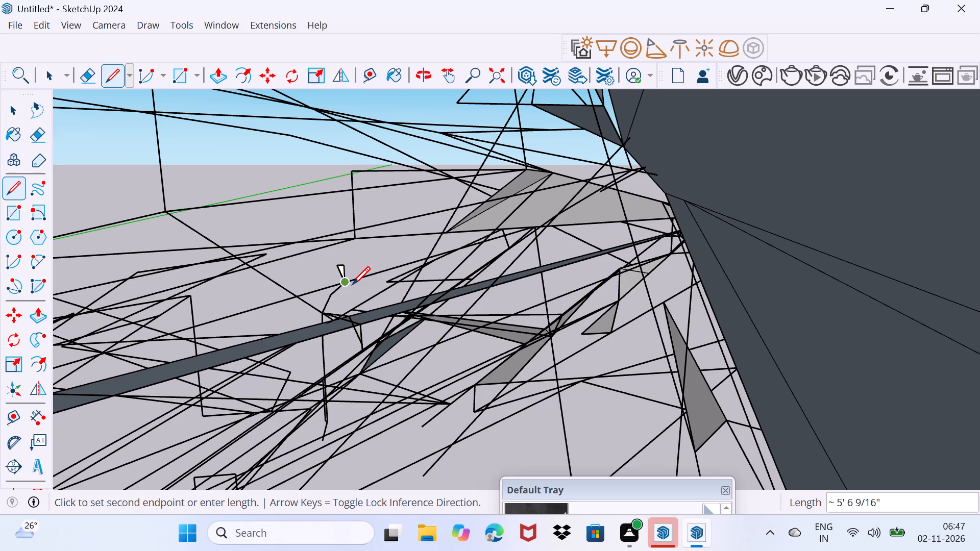
{"action": "left_click", "coordinate": [352, 284]}
{"action": "left_click", "coordinate": [352, 284]}
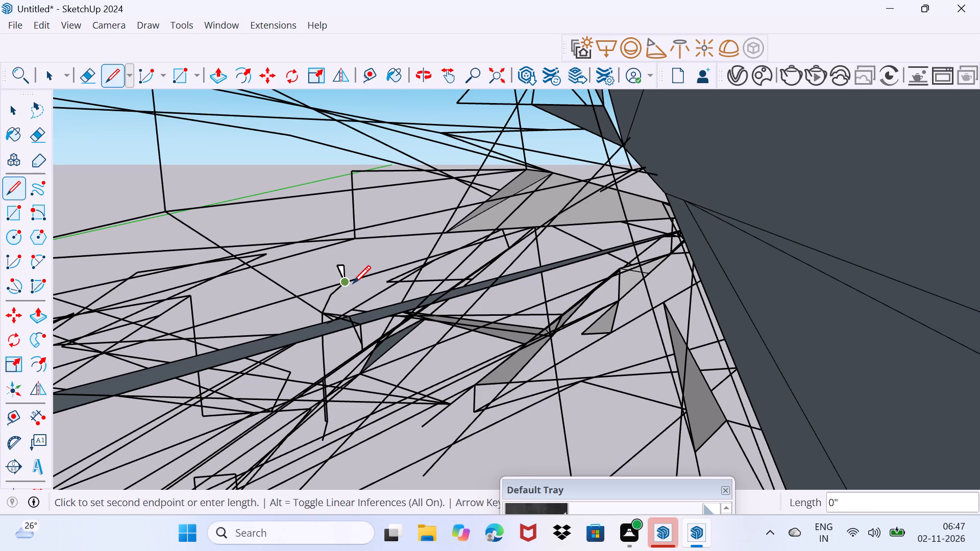
{"action": "left_click", "coordinate": [353, 283]}
{"action": "left_click", "coordinate": [353, 283]}
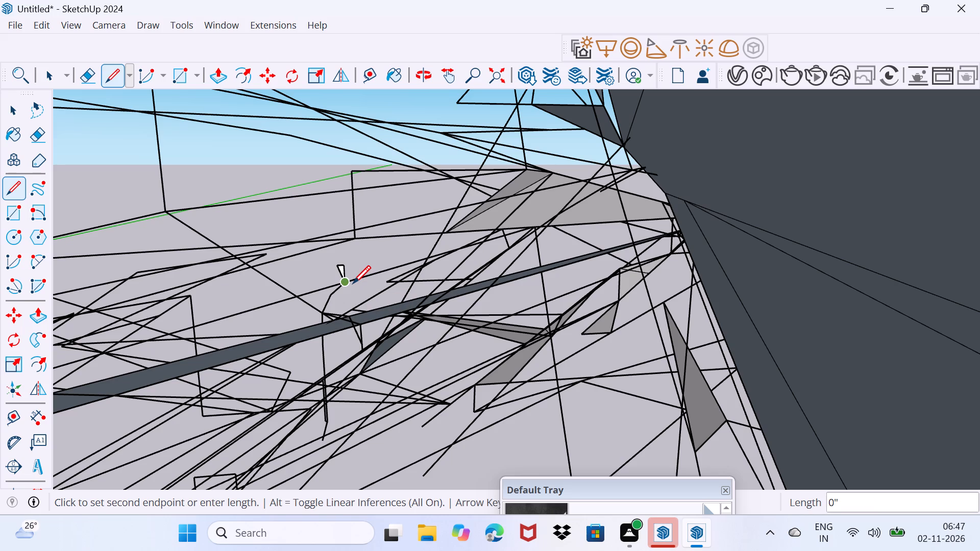
{"action": "left_click", "coordinate": [353, 283]}
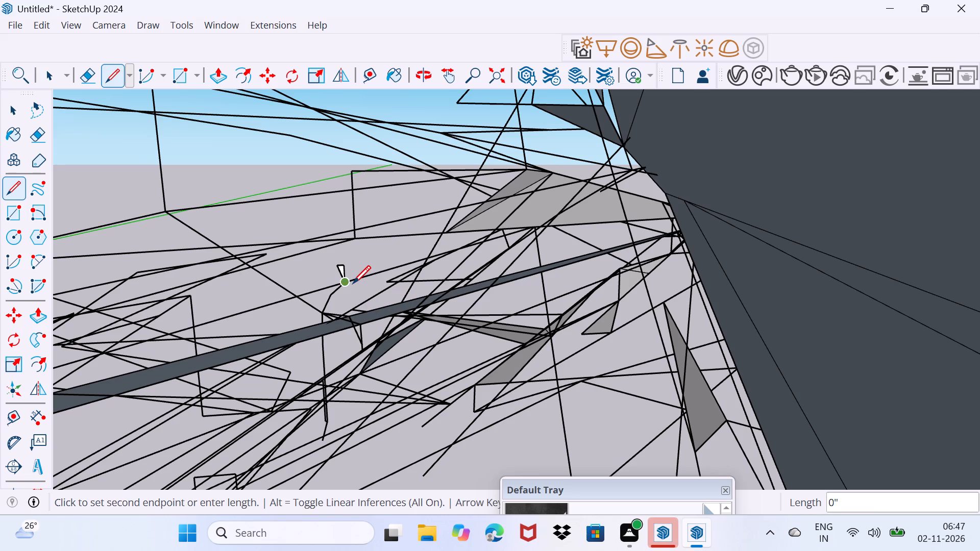
{"action": "left_click", "coordinate": [357, 281]}
{"action": "left_click", "coordinate": [355, 282]}
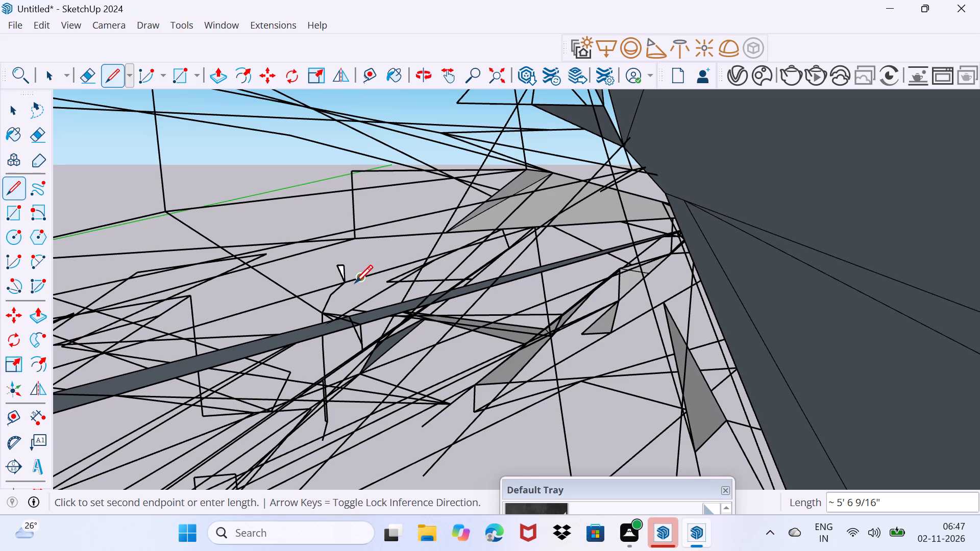
{"action": "left_click", "coordinate": [355, 283]}
{"action": "left_click", "coordinate": [355, 283]}
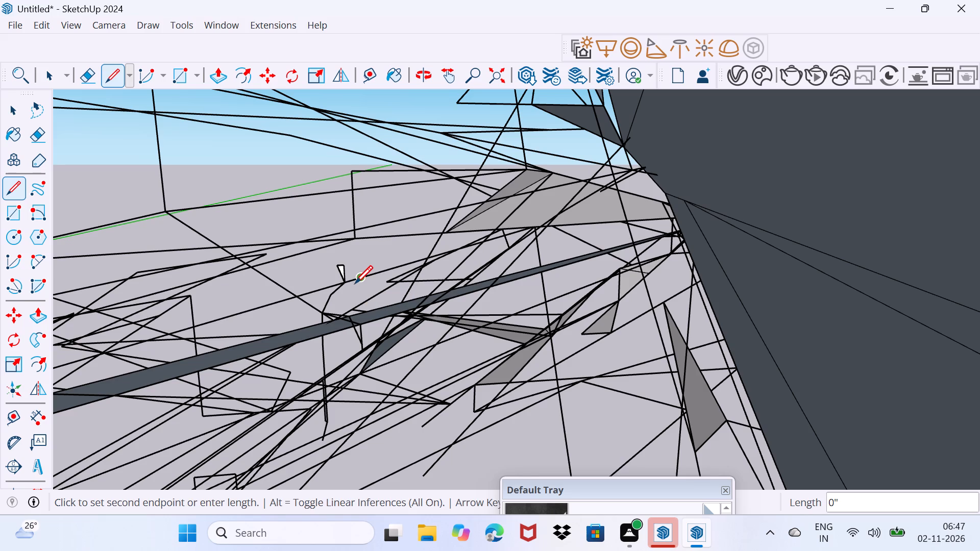
{"action": "left_click", "coordinate": [355, 283]}
{"action": "left_click", "coordinate": [355, 283]}
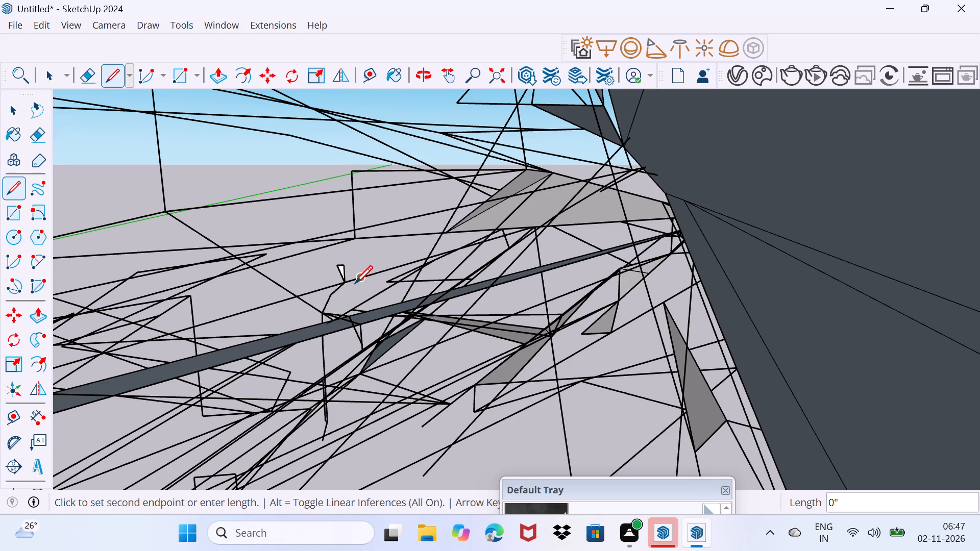
{"action": "left_click", "coordinate": [355, 283]}
{"action": "left_click", "coordinate": [355, 283]}
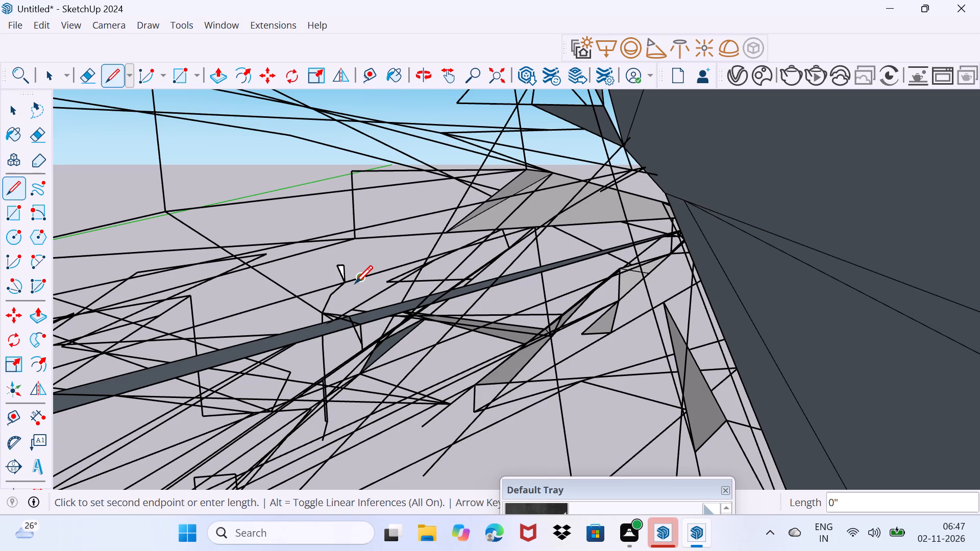
{"action": "left_click", "coordinate": [355, 283]}
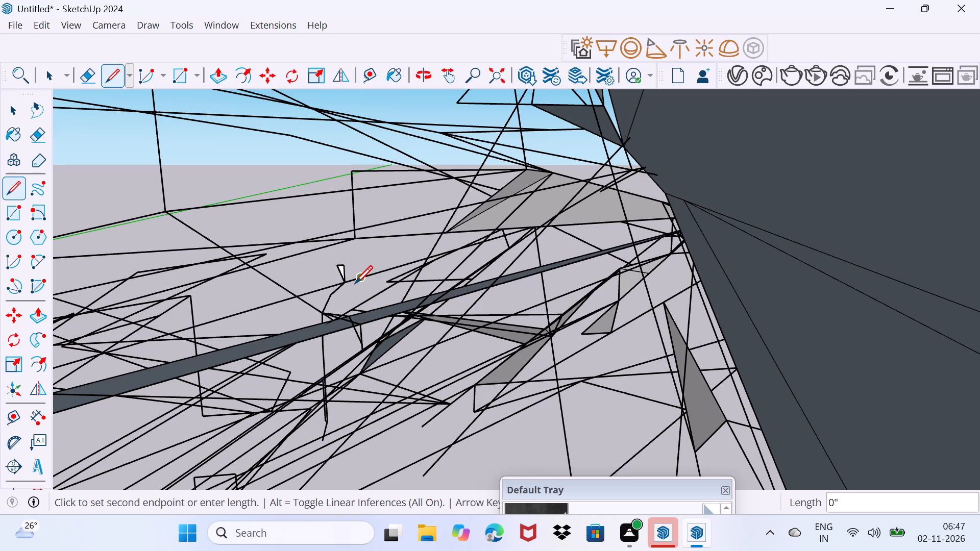
From the retraced line's far end, draw an upright about 4' 6" tall and short strokes over to the small triangle's upper corner.
{"action": "left_click", "coordinate": [354, 277]}
{"action": "left_click", "coordinate": [353, 251]}
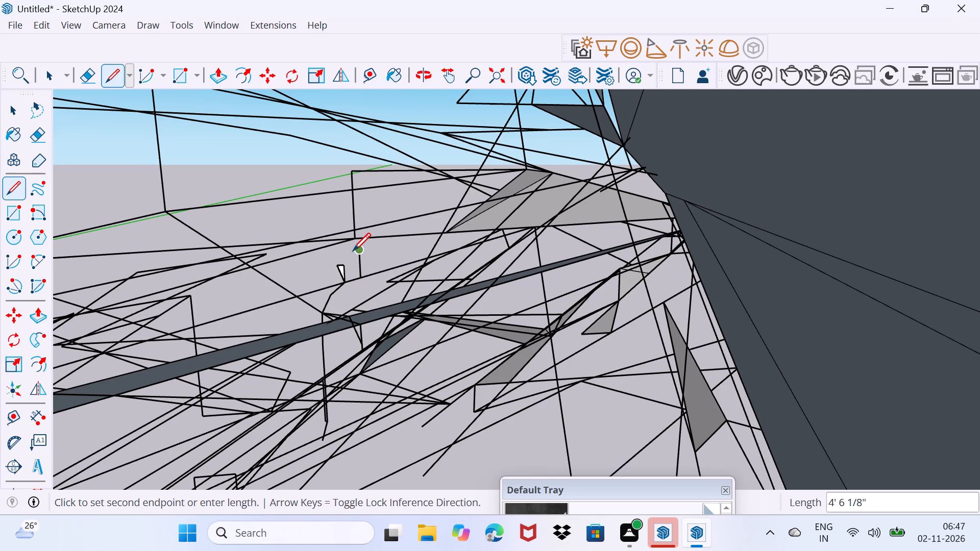
{"action": "left_click", "coordinate": [352, 251]}
{"action": "left_click", "coordinate": [344, 255]}
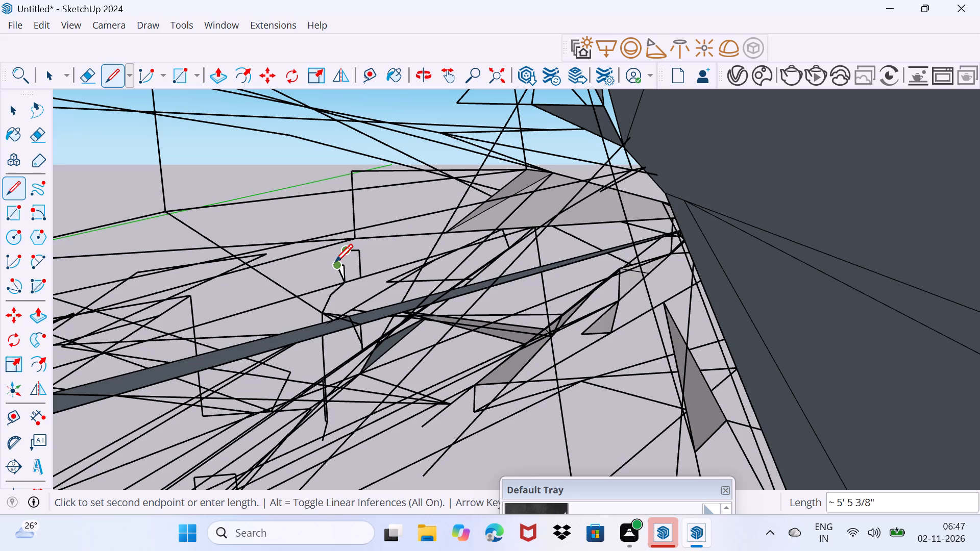
{"action": "left_click", "coordinate": [335, 262]}
{"action": "left_click", "coordinate": [335, 262]}
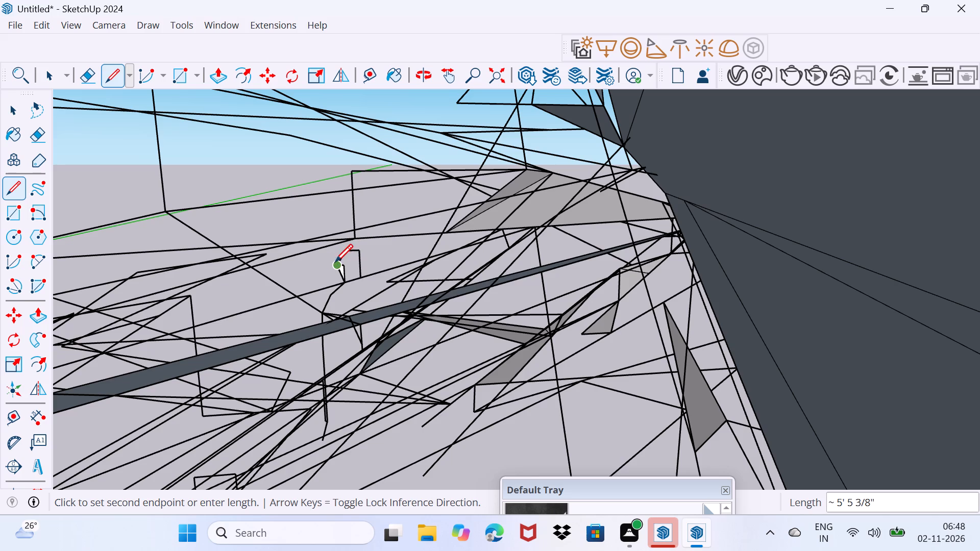
{"action": "left_click", "coordinate": [333, 270]}
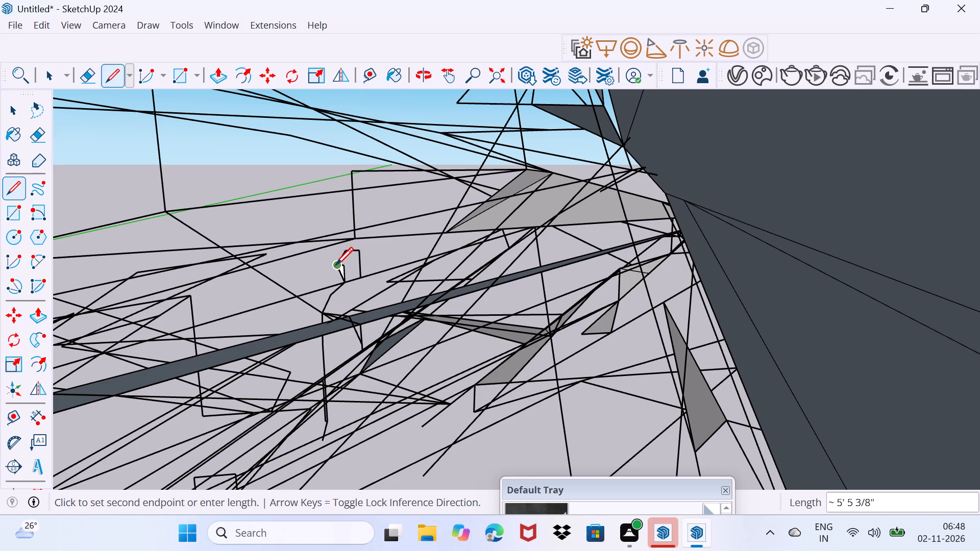
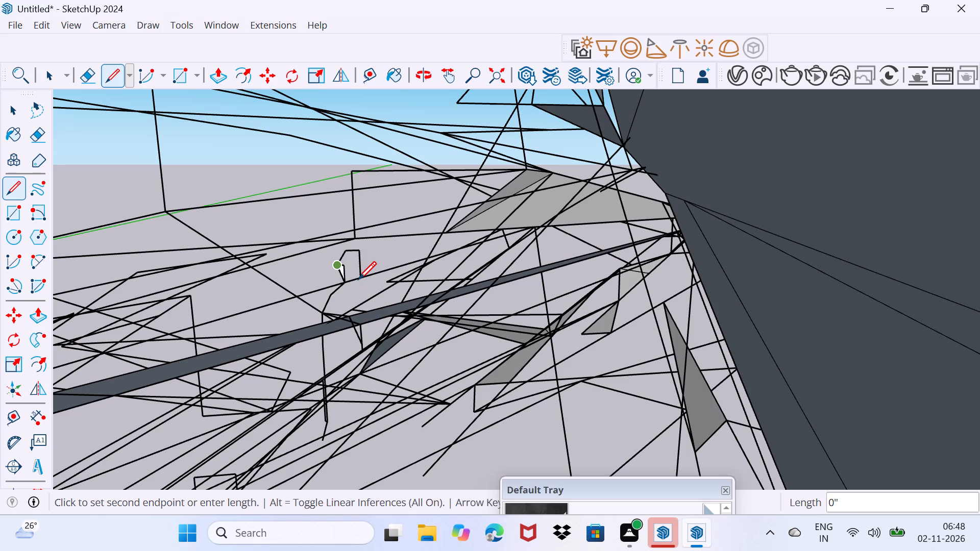
Continue the line from the small triangle down to the dark beam's upper edge, and on to the near-horizontal edge beside its pointed corner.
{"action": "left_click", "coordinate": [372, 305]}
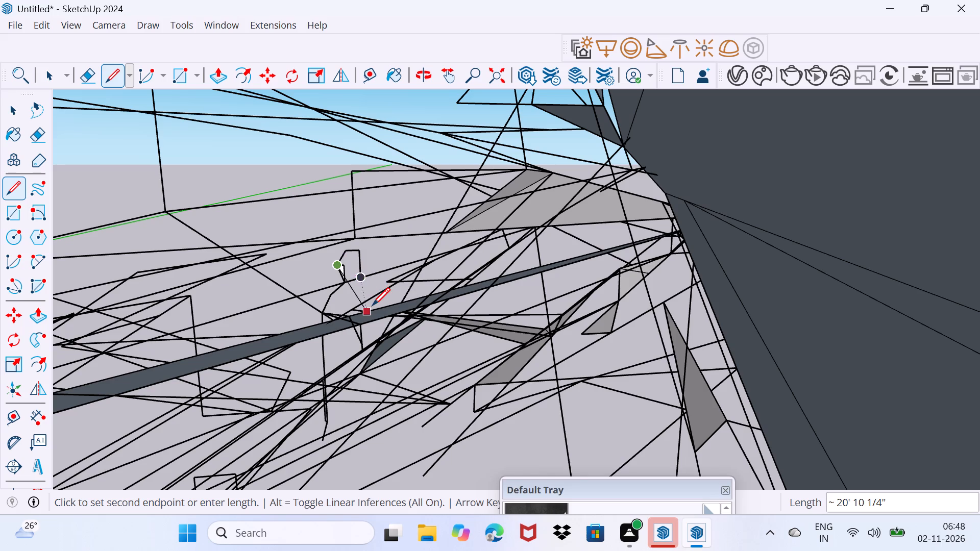
{"action": "scroll", "coordinate": [372, 305], "scroll_direction": "up", "scroll_amount": 2}
{"action": "scroll", "coordinate": [372, 305], "scroll_direction": "down", "scroll_amount": 1}
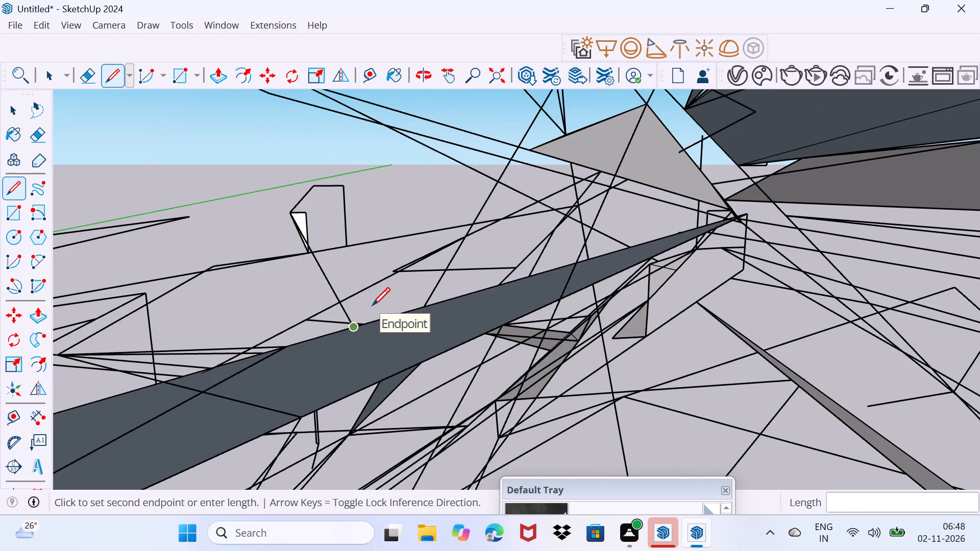
{"action": "scroll", "coordinate": [372, 305], "scroll_direction": "up", "scroll_amount": 1}
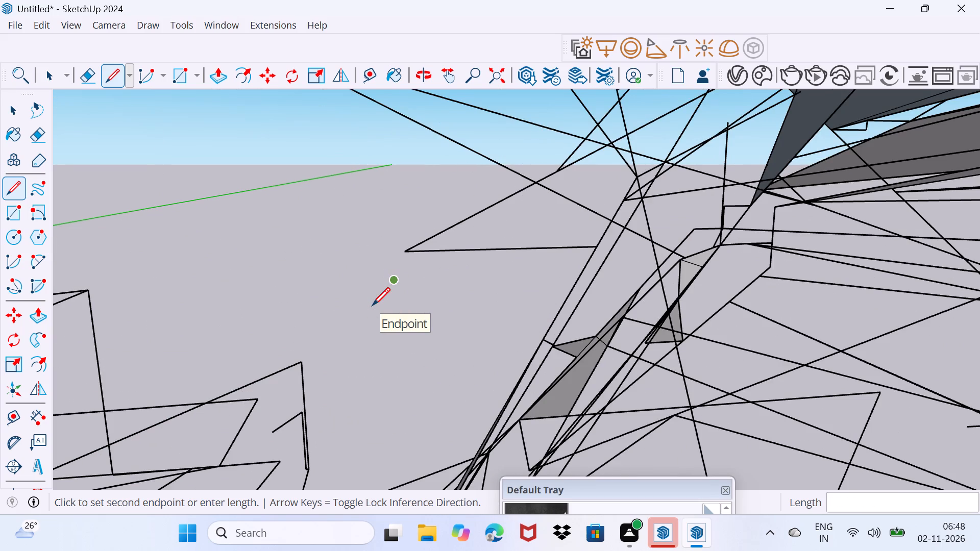
{"action": "left_click", "coordinate": [426, 253]}
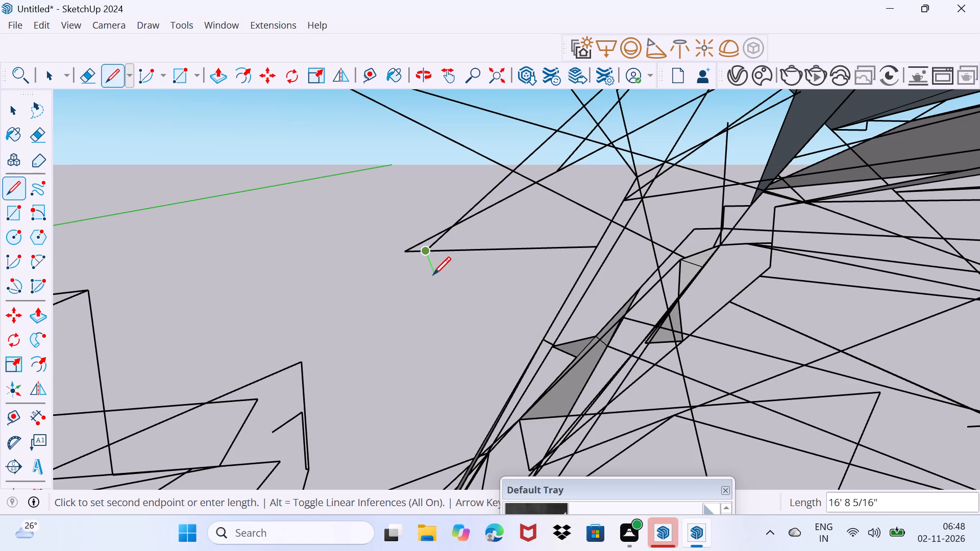
Below the near-horizontal edge, draw a sloping line, short bottom strokes and an upright about 37' 4" long back to that edge, closing a face.
{"action": "left_click", "coordinate": [476, 330]}
{"action": "left_click", "coordinate": [485, 322]}
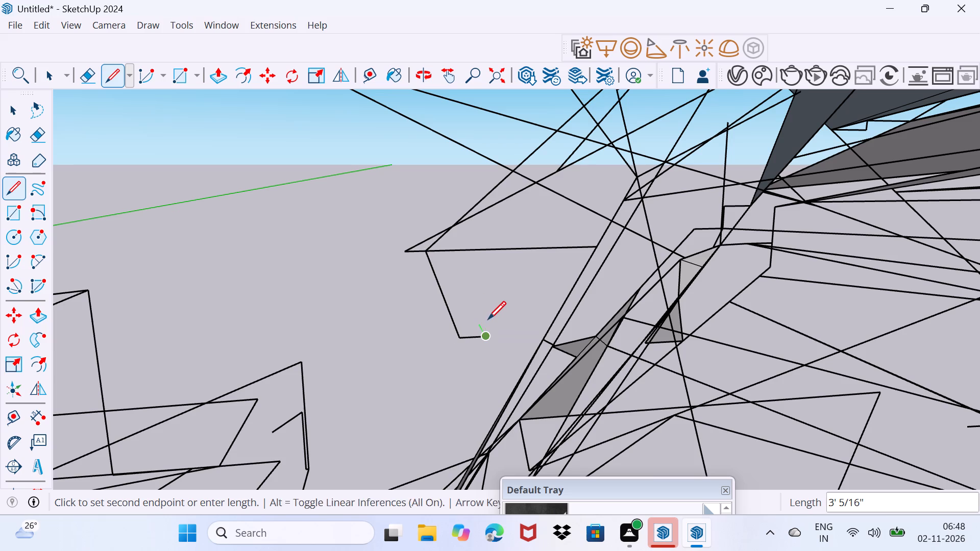
{"action": "left_click", "coordinate": [488, 319]}
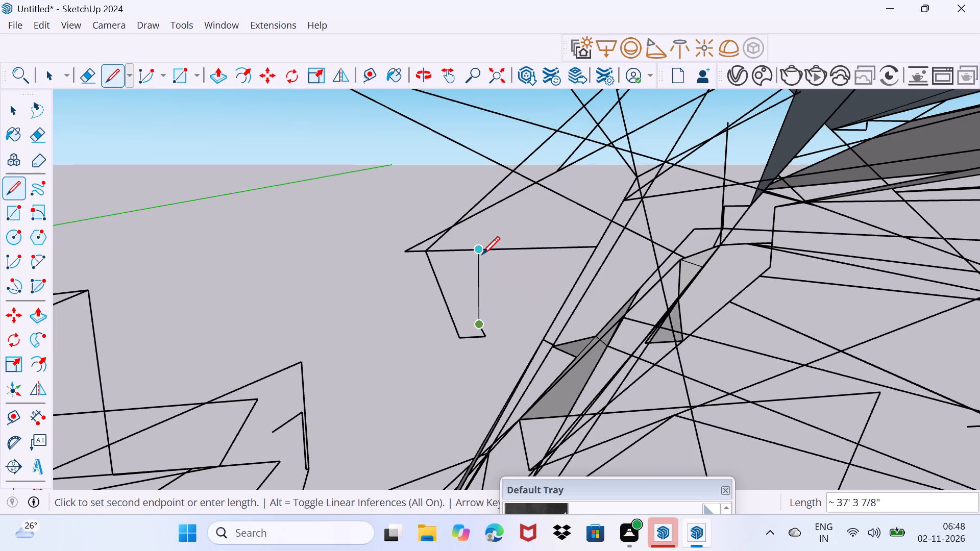
{"action": "left_click", "coordinate": [482, 254]}
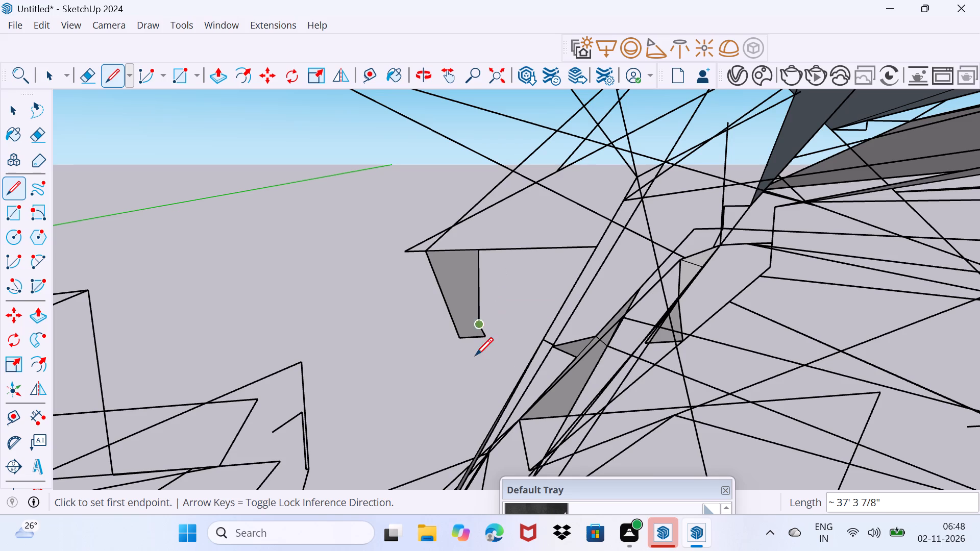
Extend the new face with two sloping lines from its bottom corner to the edge above, about 41' 7" and 43' long.
{"action": "left_click", "coordinate": [486, 339]}
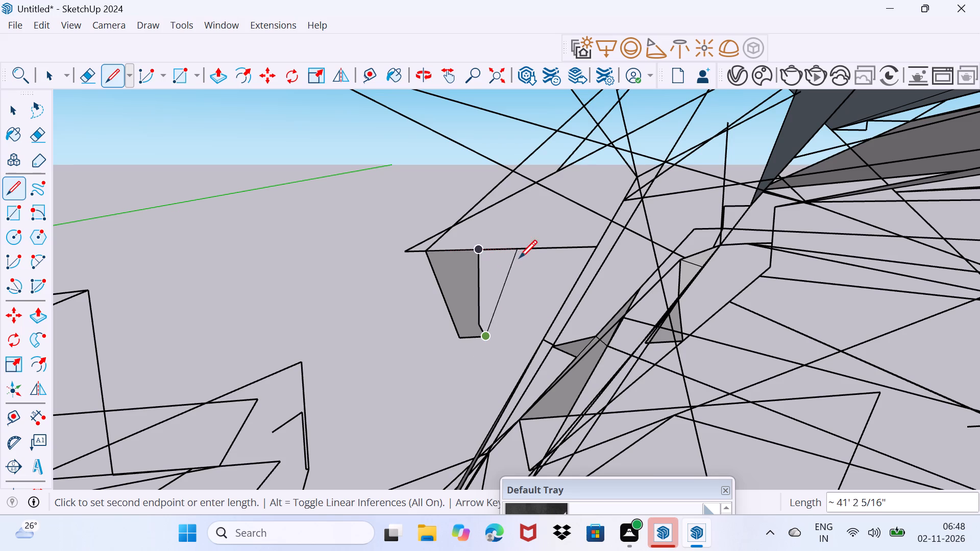
{"action": "left_click", "coordinate": [525, 252]}
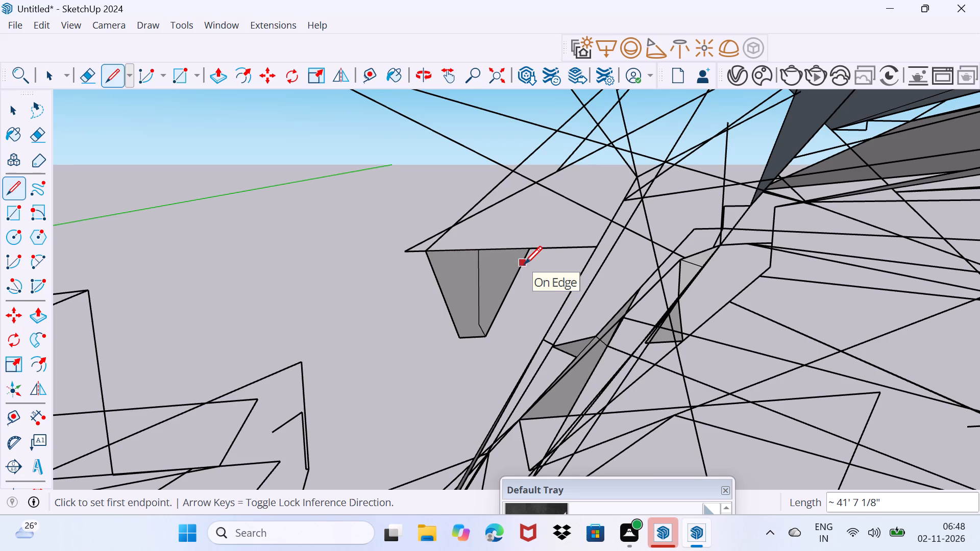
{"action": "left_click", "coordinate": [484, 338]}
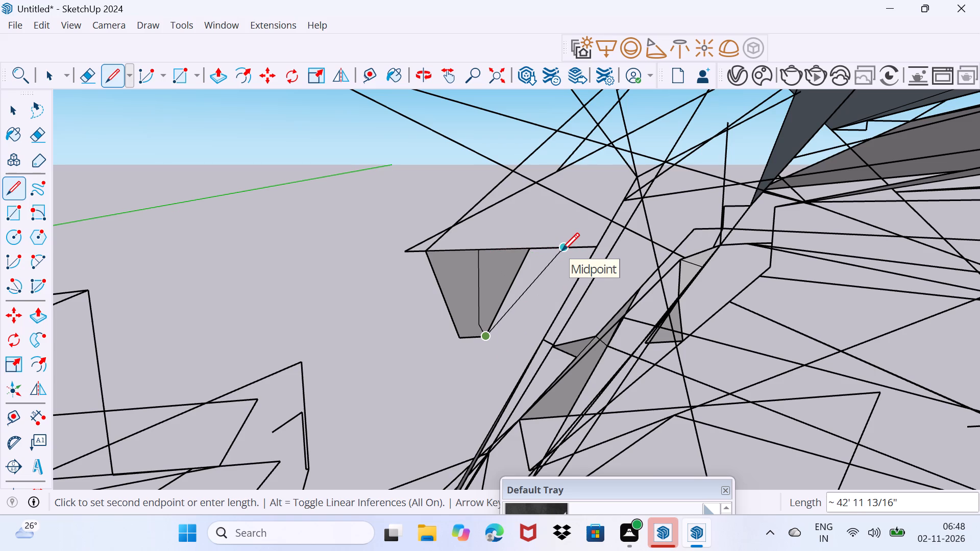
{"action": "left_click", "coordinate": [561, 251]}
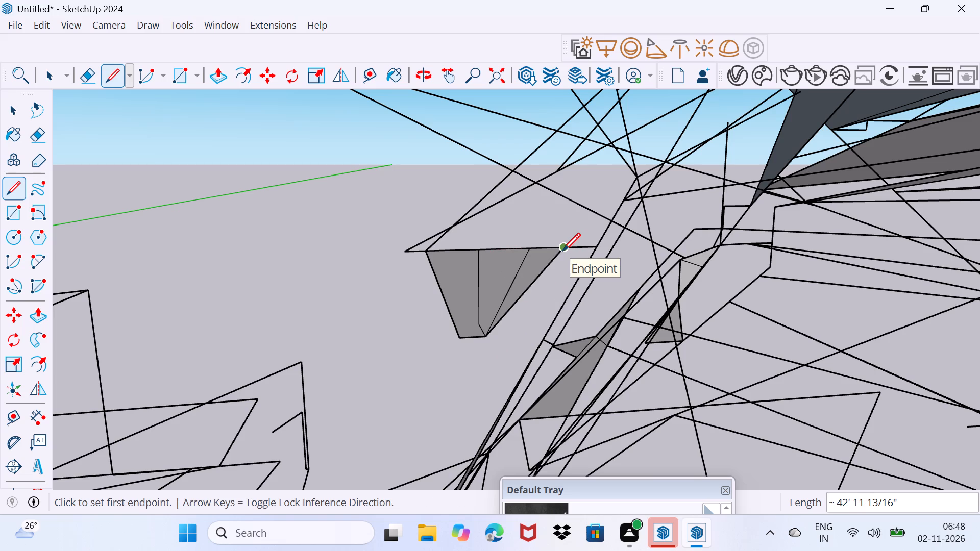
From the extended face's upper far corner, draw short strokes downward, including a 1' vertical, and continue across the grey slivers to the small grey triangle.
{"action": "left_click", "coordinate": [562, 251]}
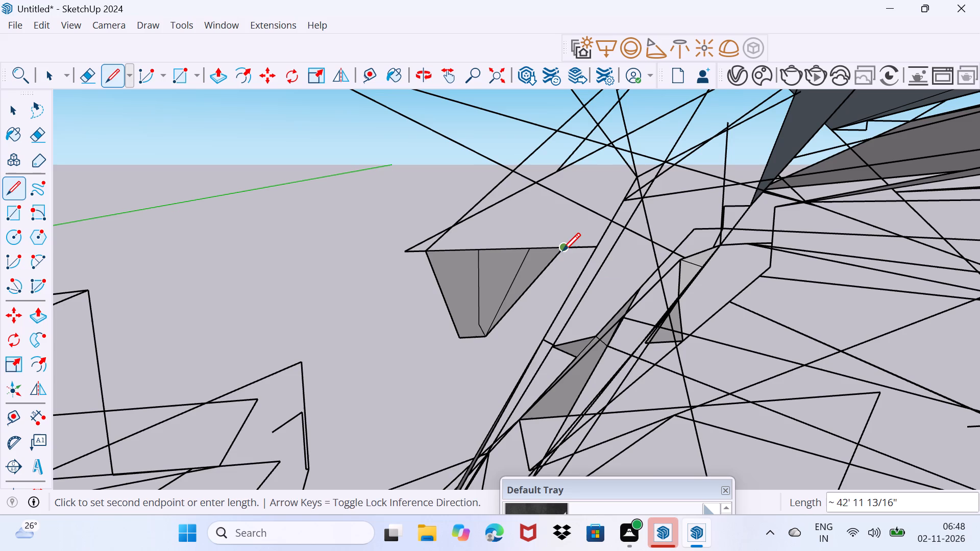
{"action": "left_click", "coordinate": [558, 264]}
{"action": "left_click", "coordinate": [558, 282]}
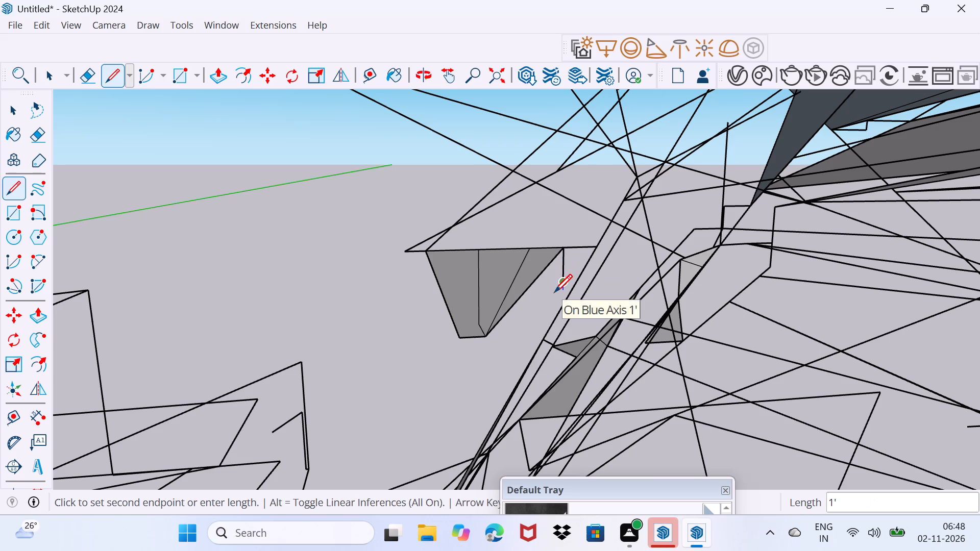
{"action": "left_click", "coordinate": [560, 310]}
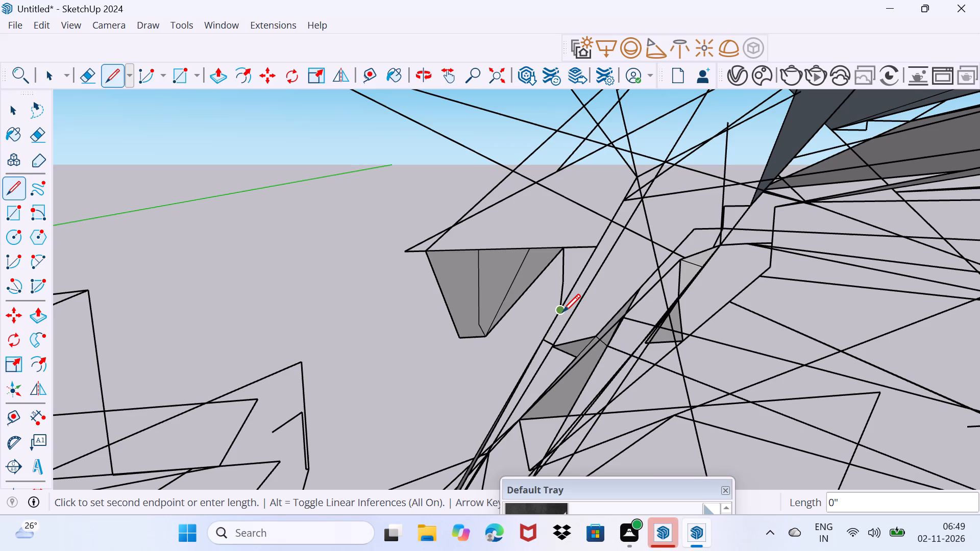
{"action": "left_click", "coordinate": [595, 323]}
{"action": "left_click", "coordinate": [647, 313]}
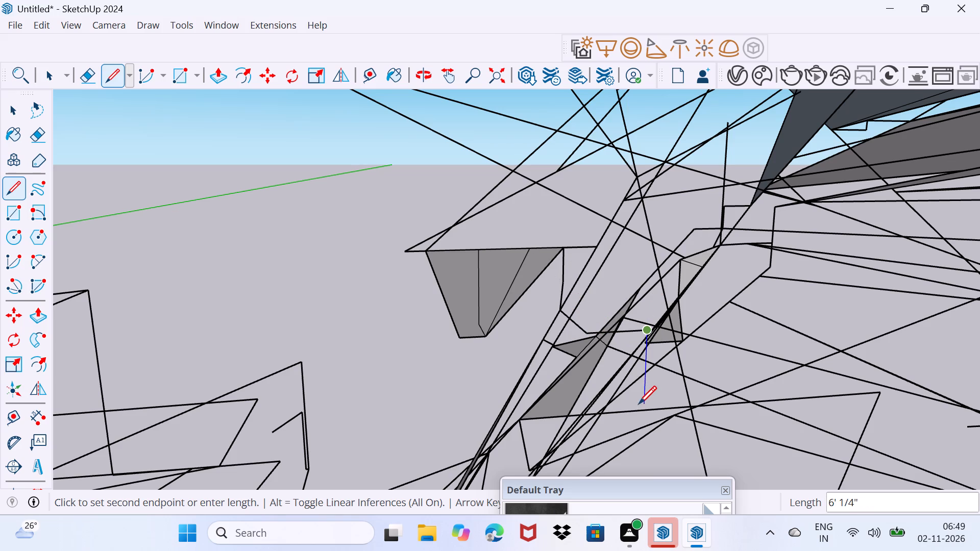
Below the small grey triangle, draw strokes closing a dark triangle with an upright about 14' 4" long, and extend it with a line about 6' long.
{"action": "left_click", "coordinate": [660, 373]}
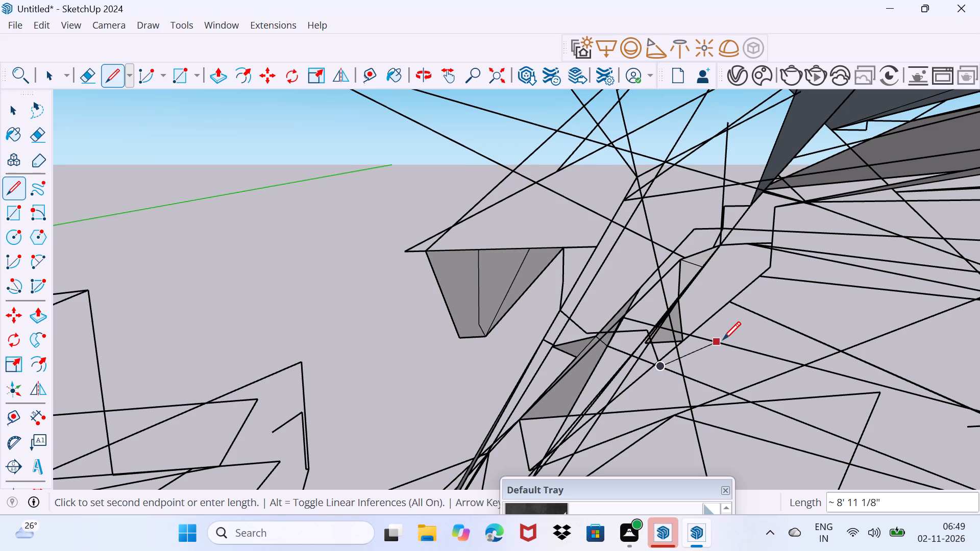
{"action": "left_click", "coordinate": [723, 339]}
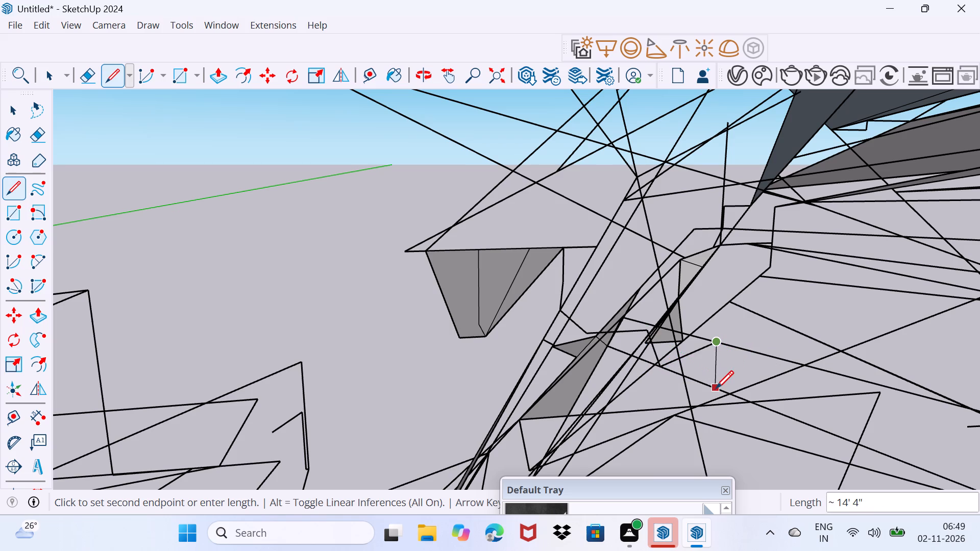
{"action": "left_click", "coordinate": [716, 388]}
{"action": "left_click", "coordinate": [749, 357]}
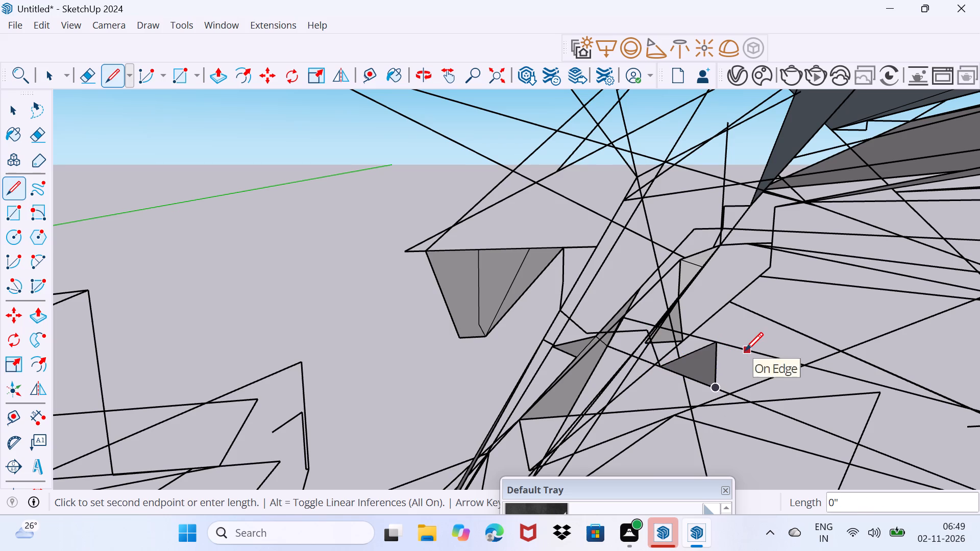
{"action": "left_click", "coordinate": [745, 350]}
{"action": "left_click", "coordinate": [715, 388]}
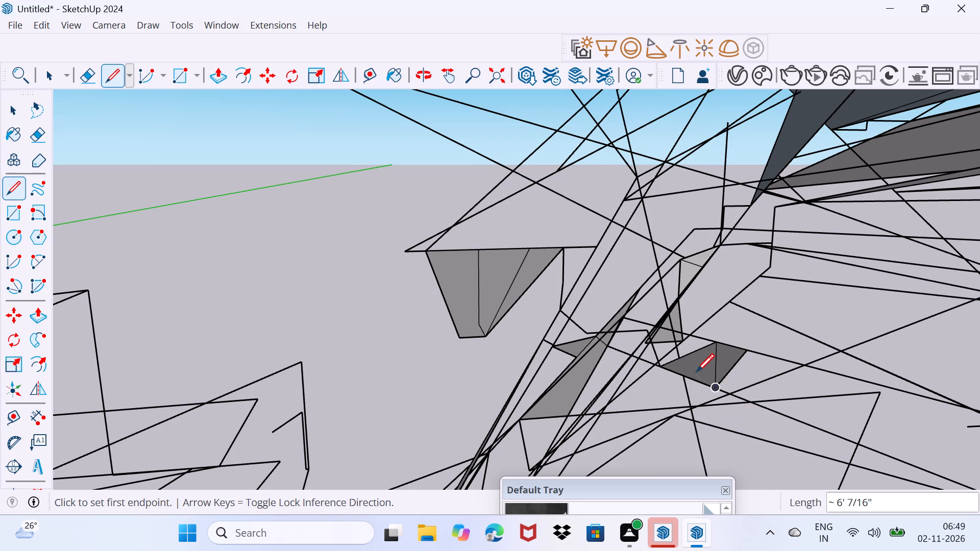
From the stroke crossing the grey sliver, draw a line about 53' 6" long past the hanging face, and retrace about 9' of its end.
{"action": "left_click_drag", "start_coordinate": [620, 335], "coordinate": [367, 58]}
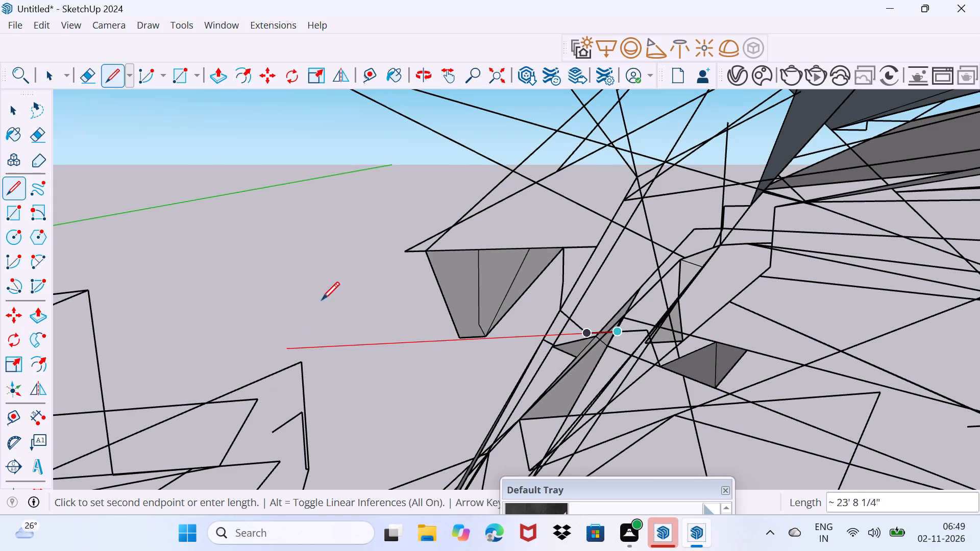
{"action": "left_click", "coordinate": [461, 234]}
{"action": "left_click", "coordinate": [487, 231]}
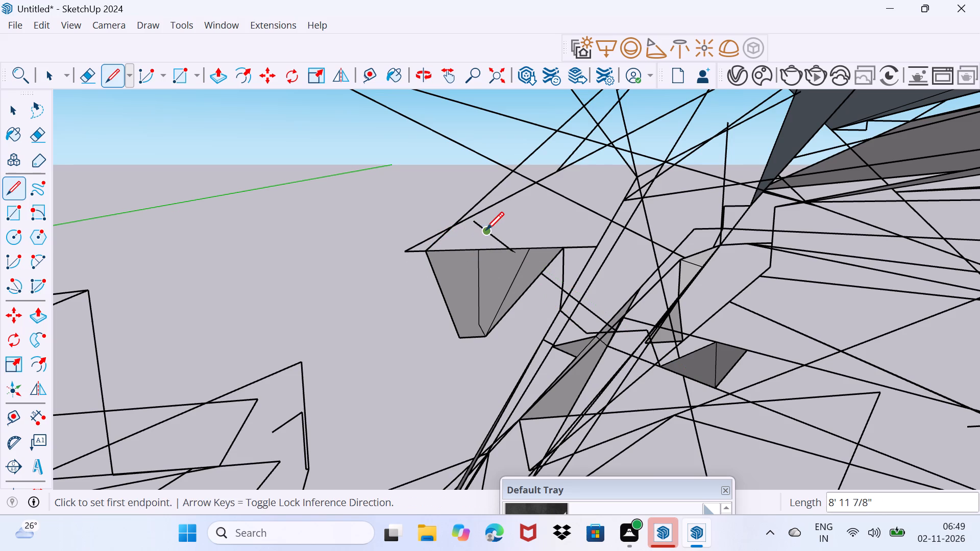
From the sloping edge above the hanging face, draw a stroke to a peak, a drop about 215' 10" long, and strokes along the grey sliver.
{"action": "left_click", "coordinate": [502, 206]}
{"action": "left_click", "coordinate": [564, 180]}
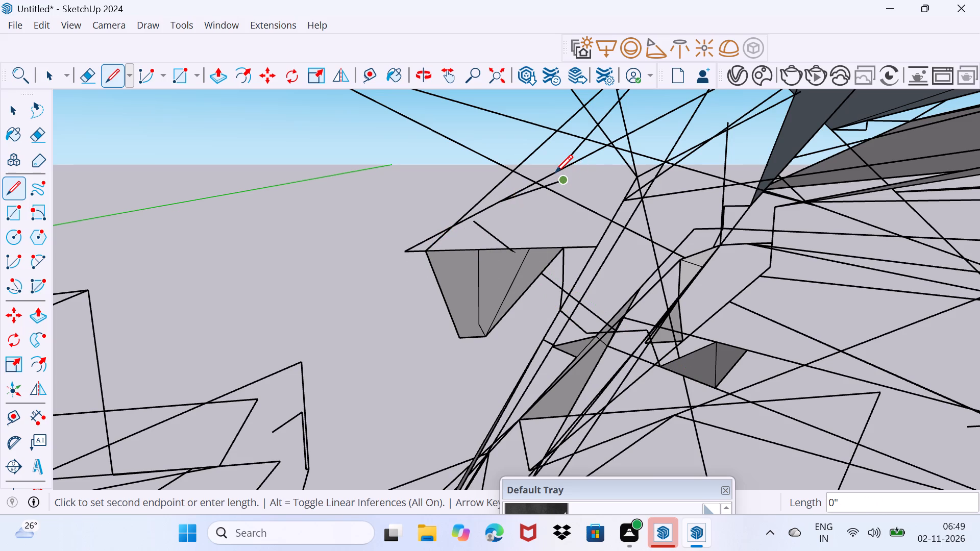
{"action": "left_click", "coordinate": [555, 172]}
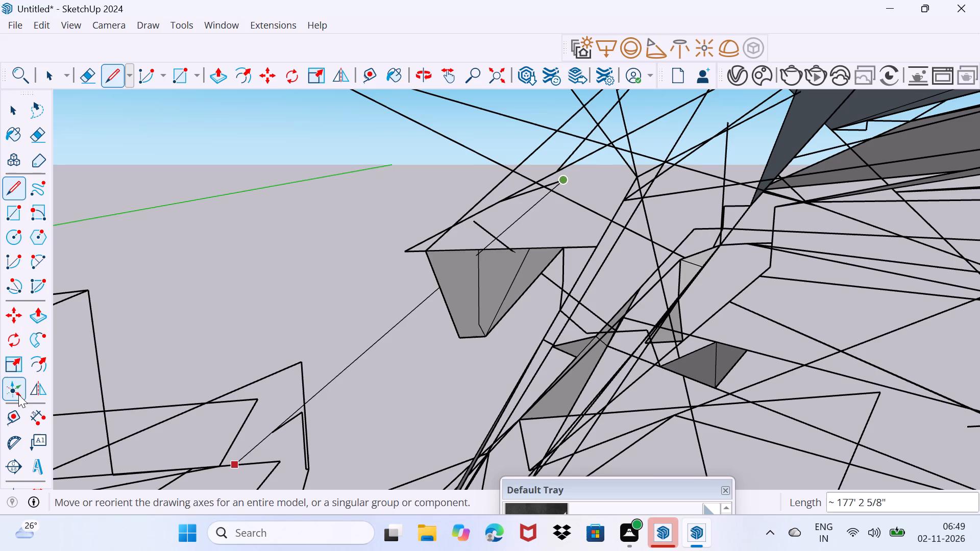
{"action": "left_click", "coordinate": [561, 384]}
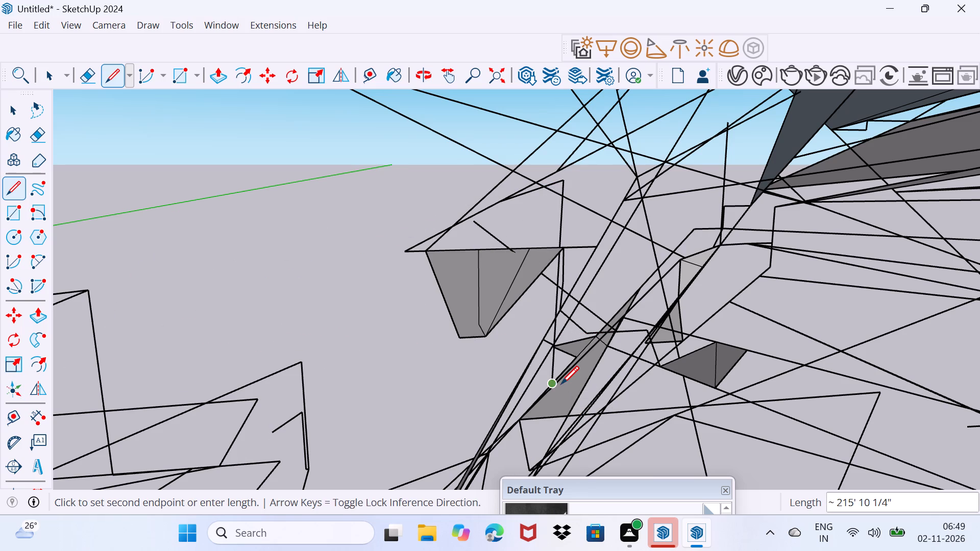
{"action": "left_click", "coordinate": [584, 360]}
{"action": "left_click", "coordinate": [633, 319]}
{"action": "left_click", "coordinate": [605, 336]}
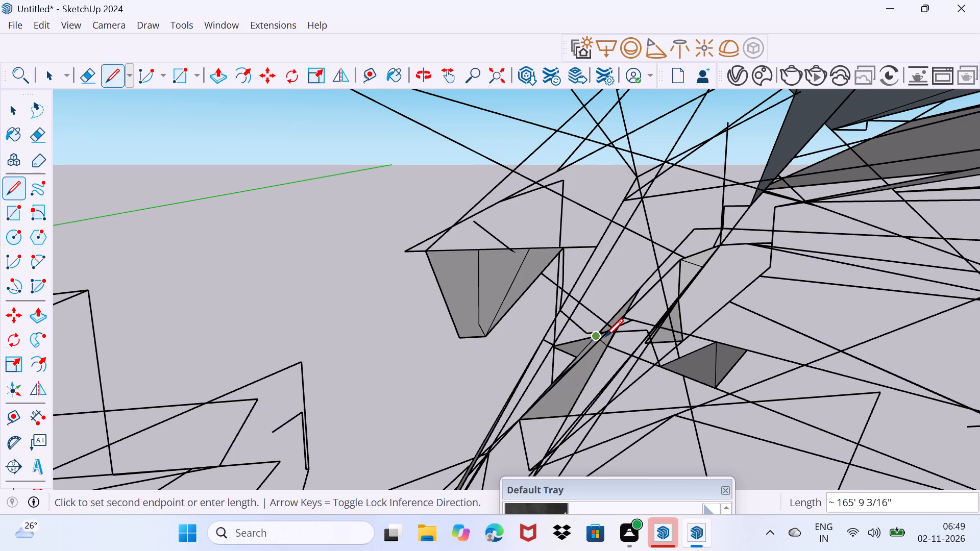
Add tiny strokes where the edges cross near the grey sliver's upper end, including one about 1' 3" long.
{"action": "left_click", "coordinate": [605, 336]}
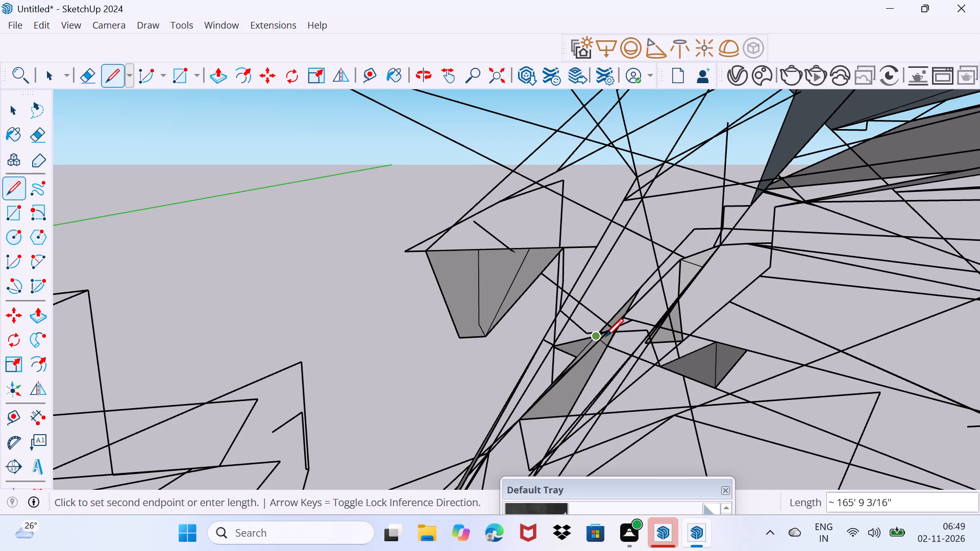
{"action": "left_click", "coordinate": [605, 336]}
{"action": "left_click", "coordinate": [605, 336]}
{"action": "left_click", "coordinate": [609, 334]}
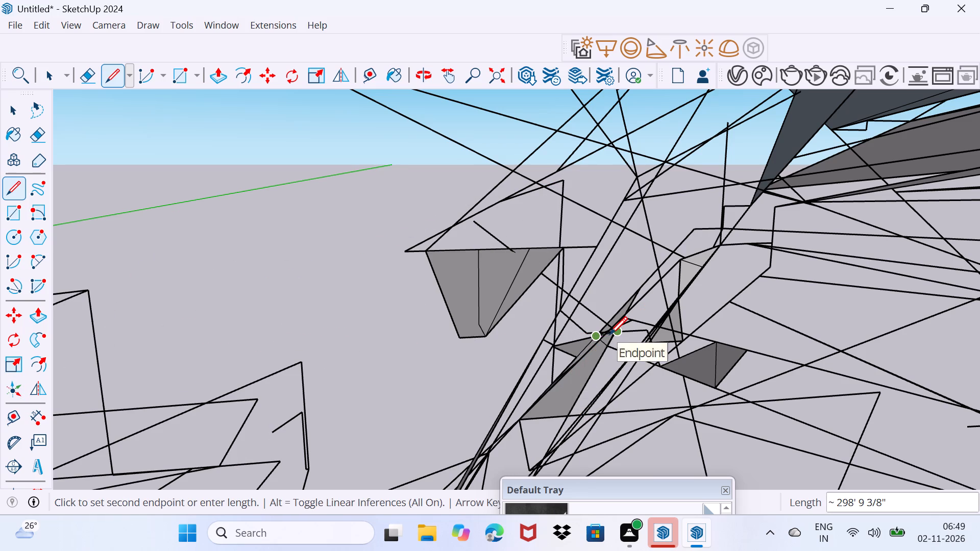
{"action": "left_click", "coordinate": [608, 335]}
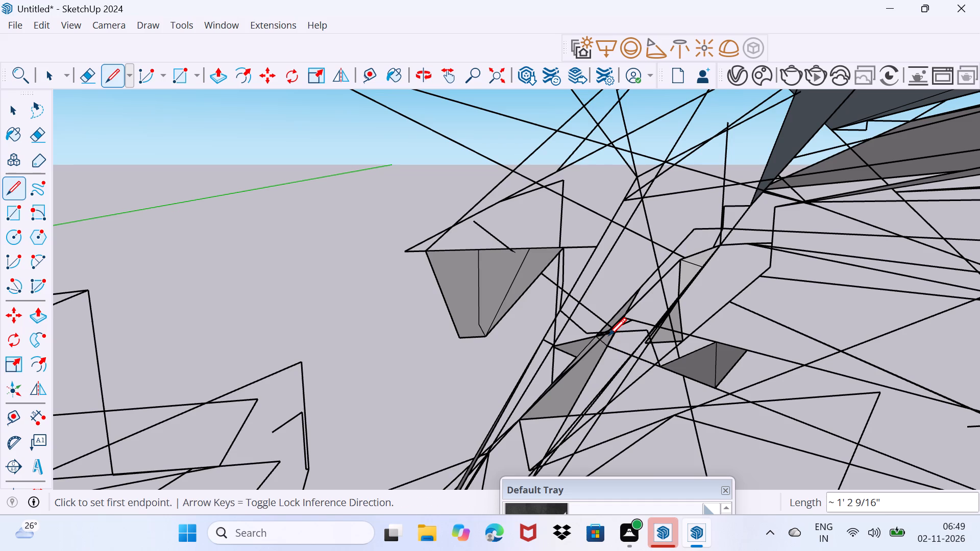
{"action": "left_click", "coordinate": [608, 335]}
{"action": "left_click", "coordinate": [608, 336]}
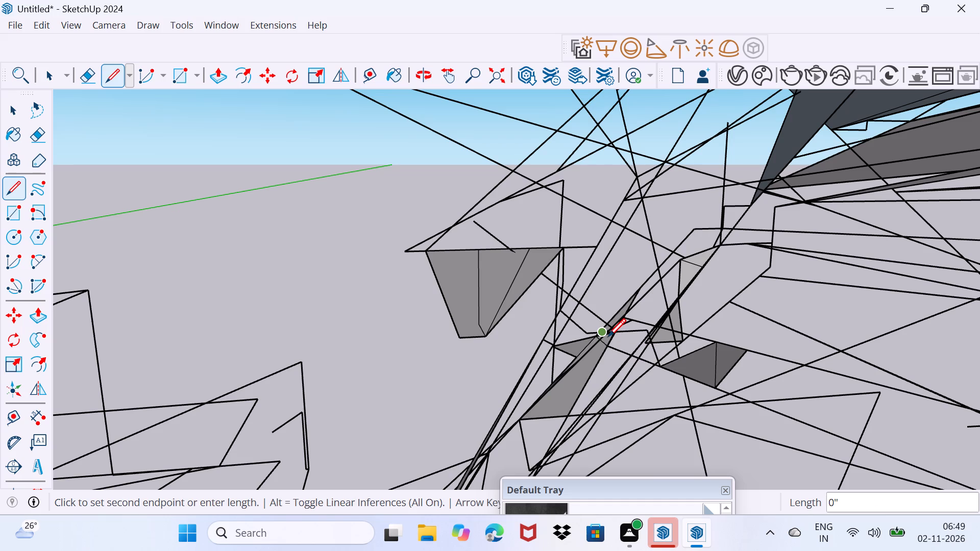
{"action": "left_click", "coordinate": [608, 336]}
From the tiny strokes, draw a line down across the near-horizontal edge to close a wider grey triangle, and add a short drop below it.
{"action": "left_click", "coordinate": [604, 342]}
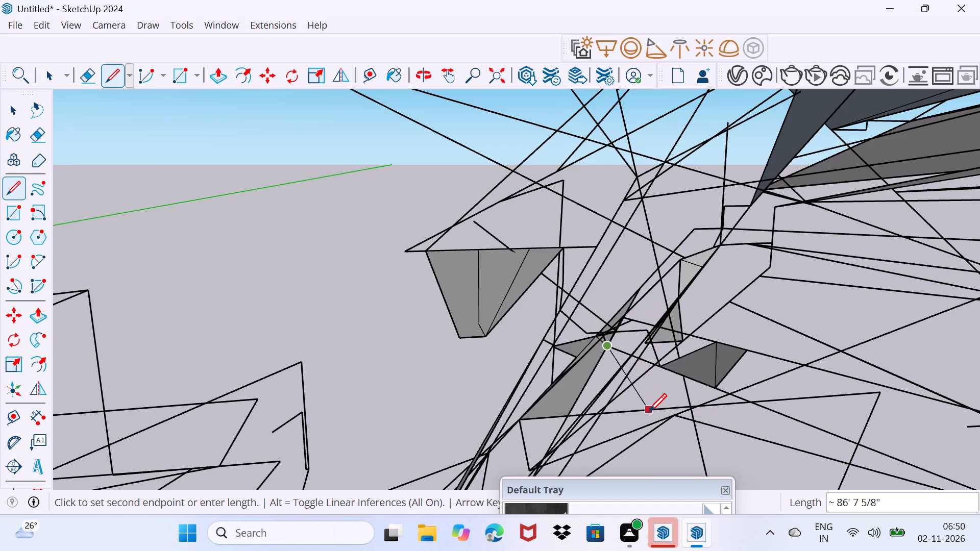
{"action": "left_click", "coordinate": [679, 436]}
{"action": "left_click", "coordinate": [686, 472]}
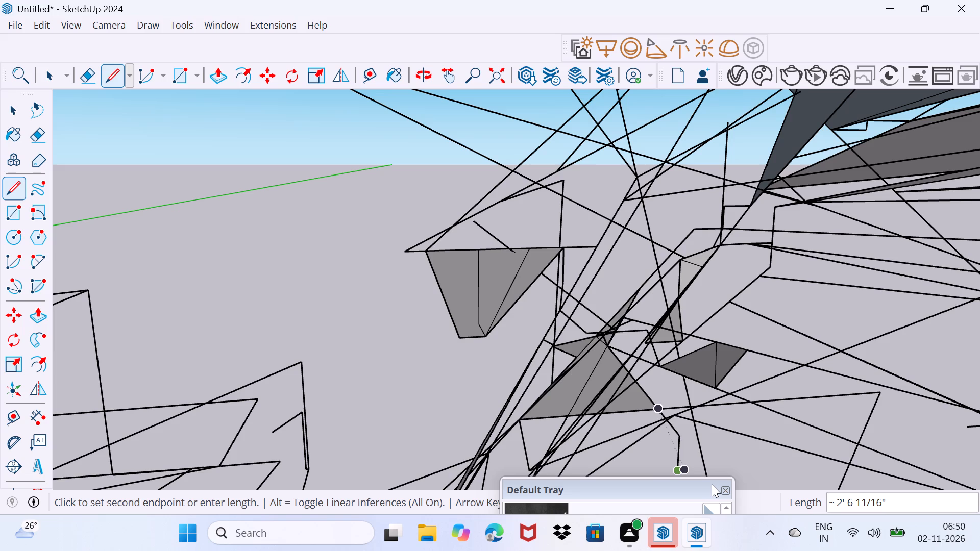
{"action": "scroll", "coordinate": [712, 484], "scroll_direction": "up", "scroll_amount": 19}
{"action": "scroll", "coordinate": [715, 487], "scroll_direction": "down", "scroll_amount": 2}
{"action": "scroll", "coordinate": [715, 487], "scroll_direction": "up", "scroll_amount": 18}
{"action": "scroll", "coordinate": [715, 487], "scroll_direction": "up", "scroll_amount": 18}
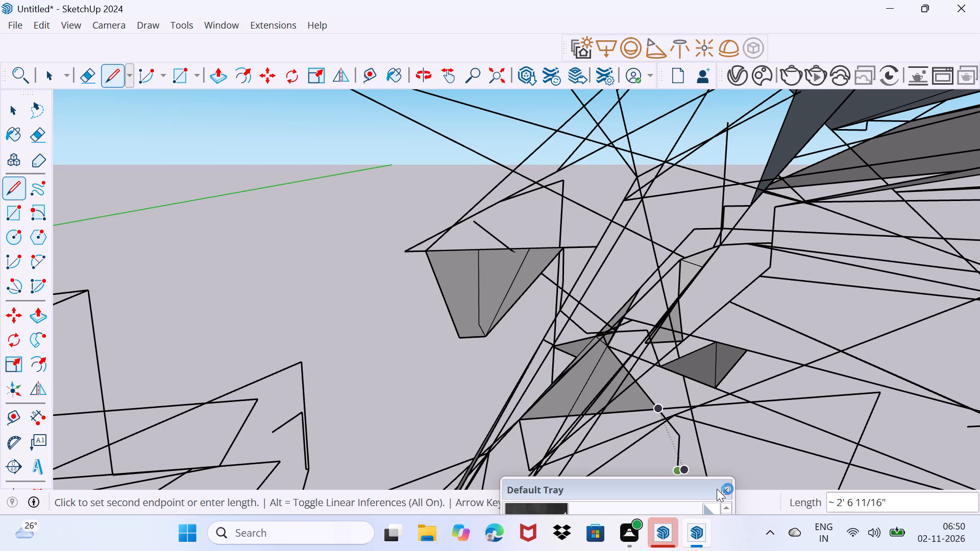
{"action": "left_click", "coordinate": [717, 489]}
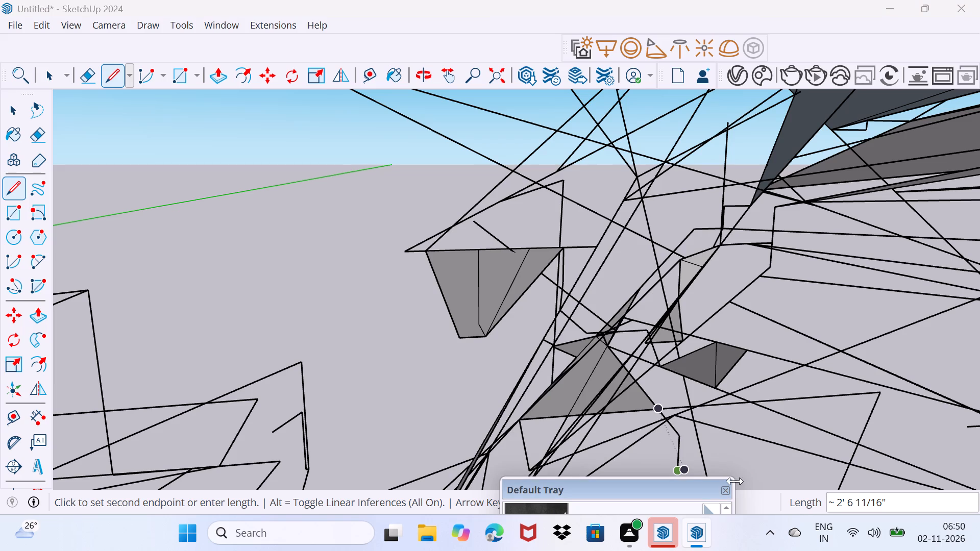
Draw a long line out past the hanging face, a peak with a drop about 46' 4" long, and a hooked stroke down onto the long line.
{"action": "left_click", "coordinate": [280, 289]}
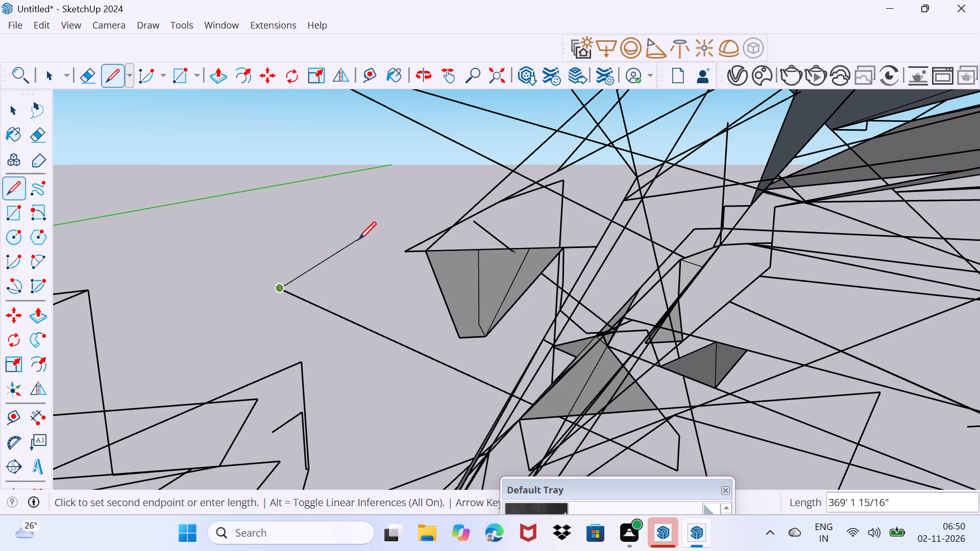
{"action": "left_click", "coordinate": [358, 239]}
{"action": "left_click", "coordinate": [358, 271]}
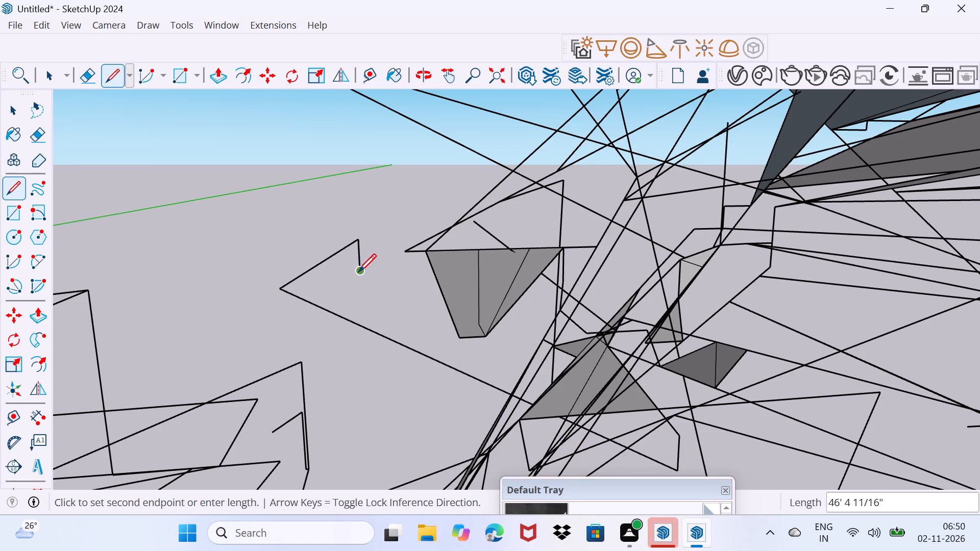
{"action": "left_click", "coordinate": [347, 260]}
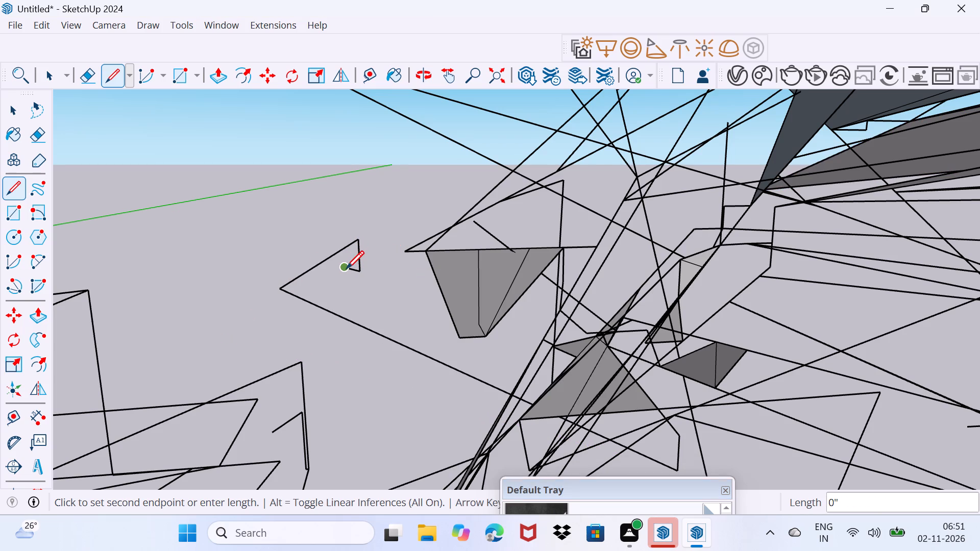
{"action": "left_click", "coordinate": [346, 268]}
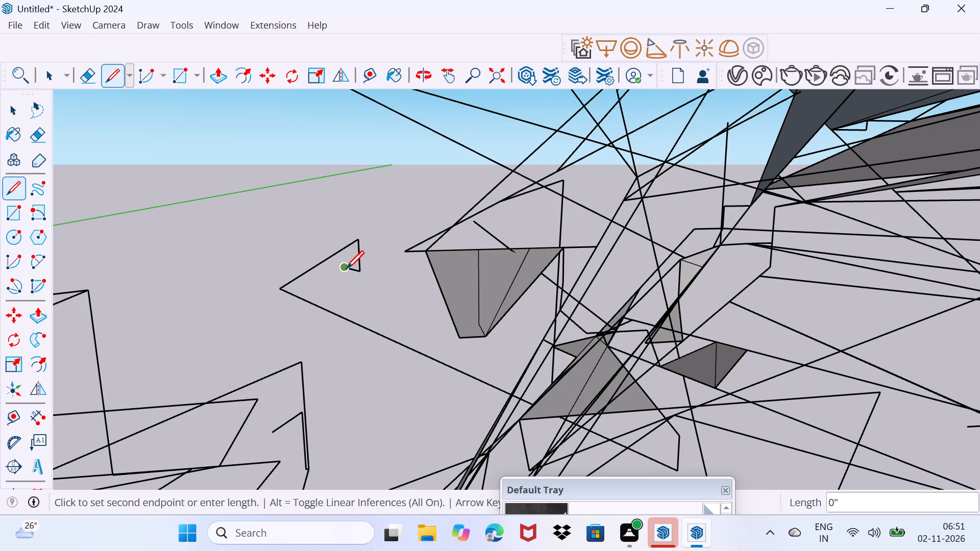
{"action": "left_click", "coordinate": [346, 268]}
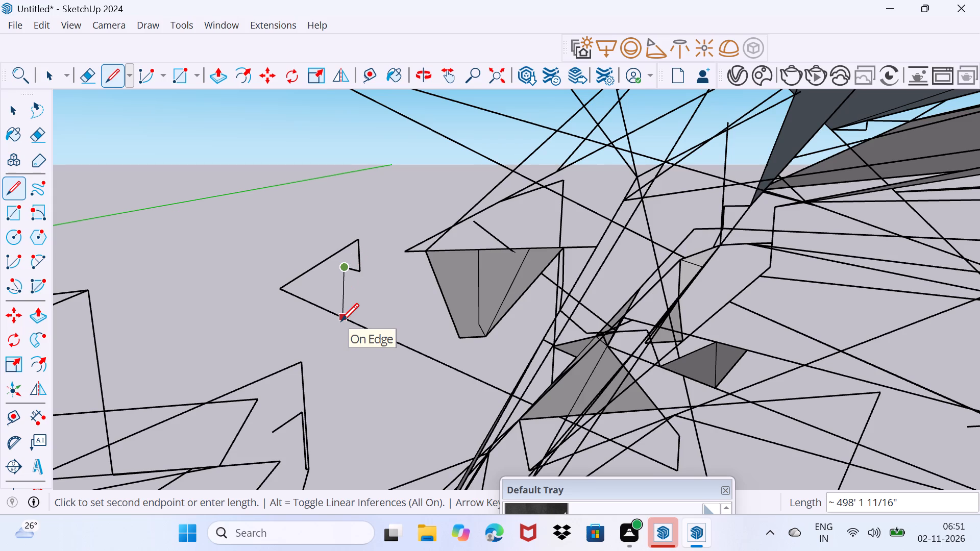
{"action": "left_click", "coordinate": [341, 321]}
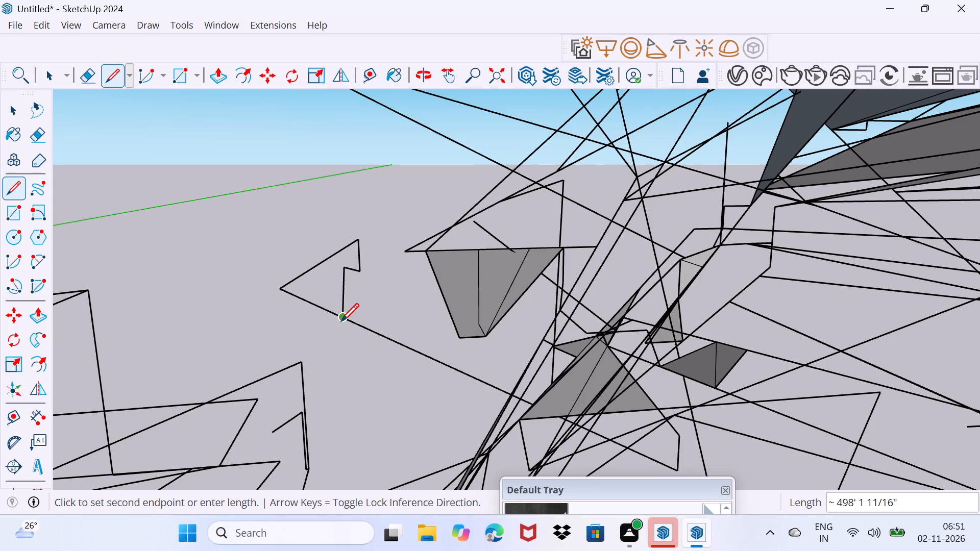
From the hooked stroke's foot, draw a short rise, a flat stroke, a long descent, and a line about 331' 7" to the small grey triangle's corner.
{"action": "left_click", "coordinate": [341, 321]}
{"action": "left_click", "coordinate": [358, 298]}
{"action": "left_click", "coordinate": [370, 292]}
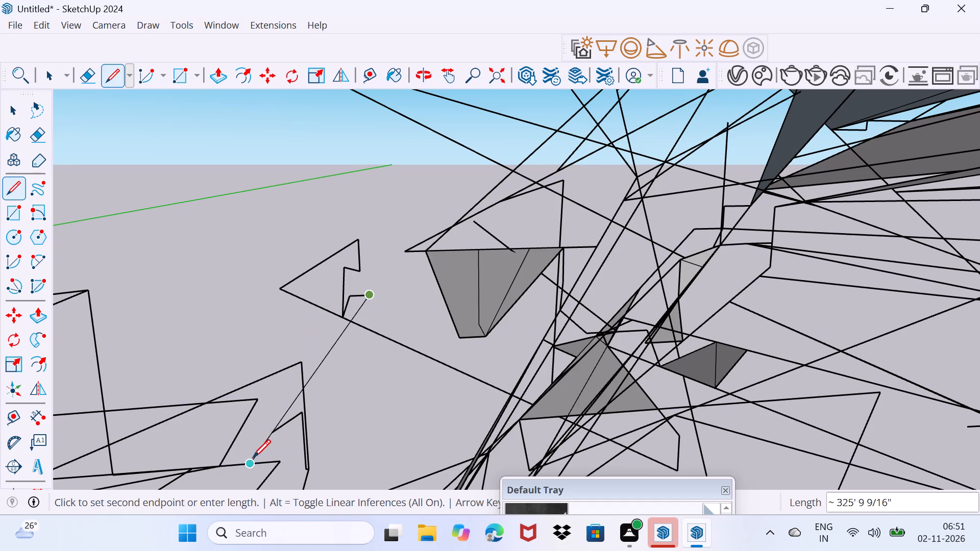
{"action": "left_click", "coordinate": [483, 361]}
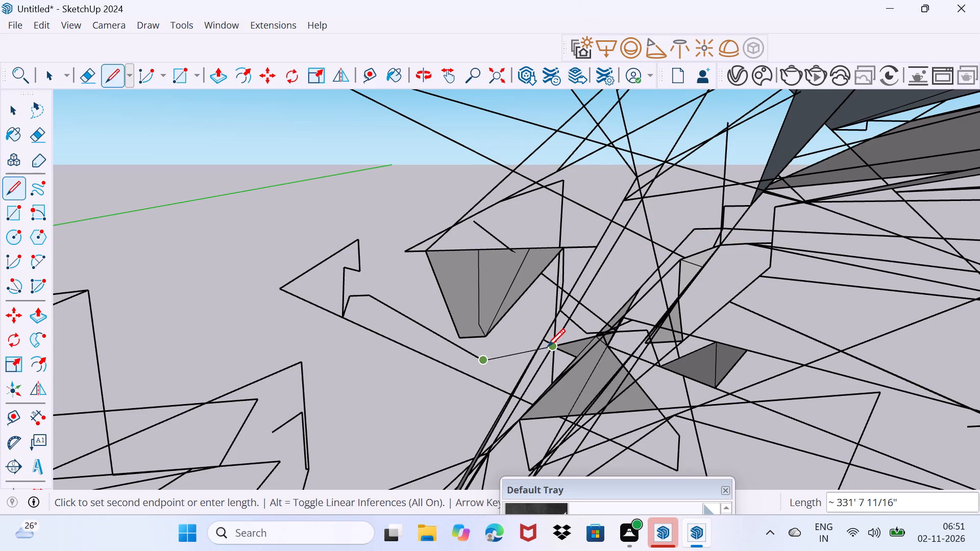
{"action": "left_click", "coordinate": [547, 346]}
Add tiny strokes at the small grey triangle's corner, including ones about 5 3/8" and 4" long.
{"action": "left_click", "coordinate": [544, 362]}
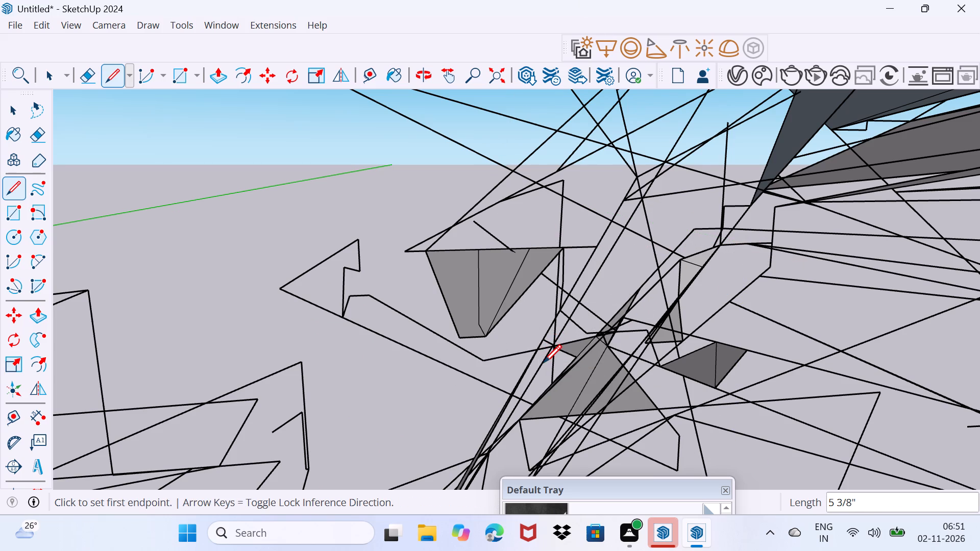
{"action": "left_click", "coordinate": [545, 362]}
{"action": "left_click", "coordinate": [552, 353]}
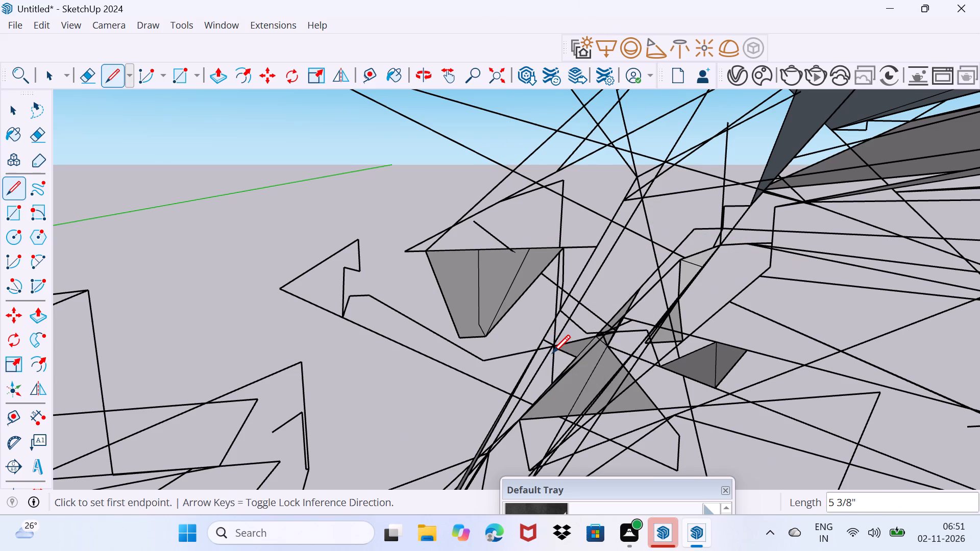
{"action": "left_click", "coordinate": [553, 353]}
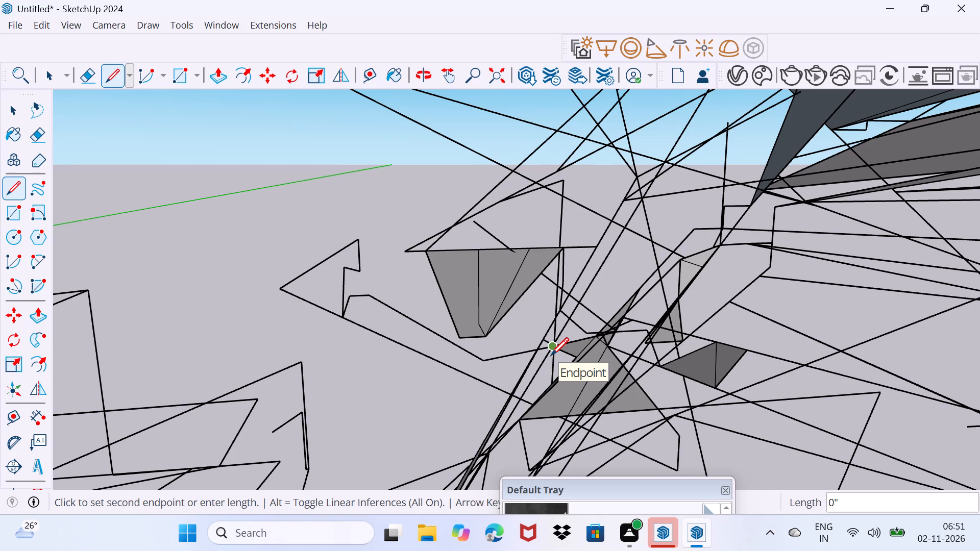
{"action": "left_click", "coordinate": [551, 355]}
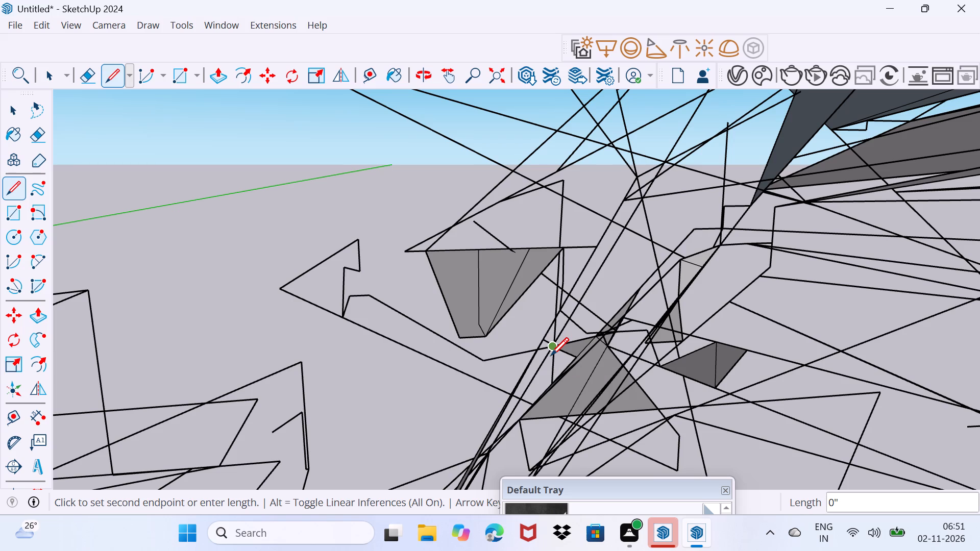
{"action": "left_click", "coordinate": [551, 355]}
{"action": "left_click", "coordinate": [563, 337]}
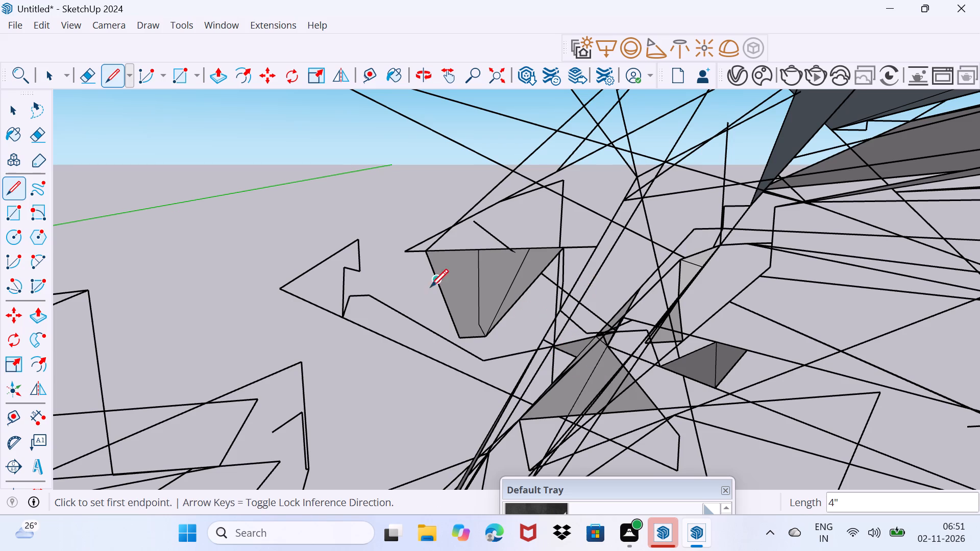
From inside the hanging face, draw a V-shaped pair of strokes past its slanted edge, ending in a short downward hook about 44' 3" long.
{"action": "left_click", "coordinate": [506, 275]}
{"action": "left_click_drag", "start_coordinate": [521, 321], "coordinate": [539, 306]}
{"action": "left_click", "coordinate": [570, 270]}
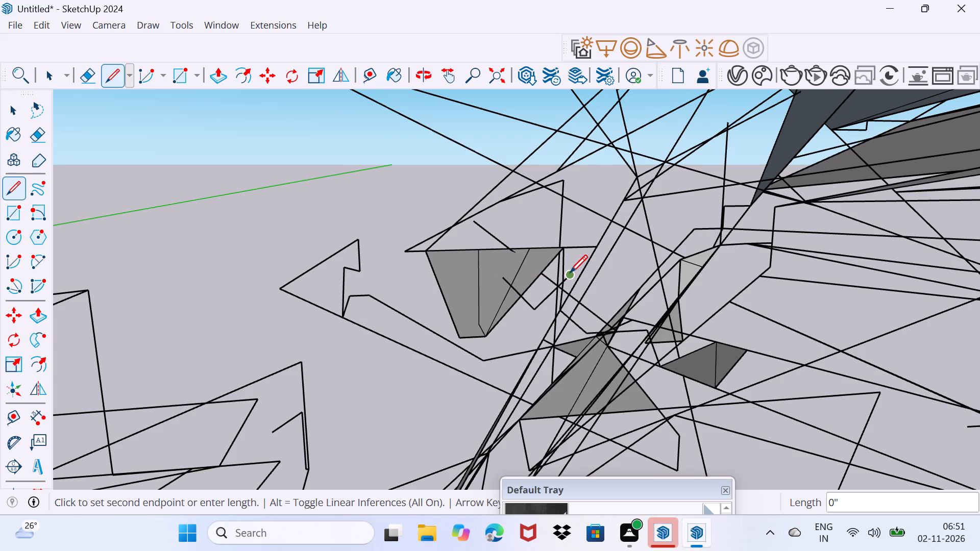
{"action": "left_click", "coordinate": [569, 275]}
{"action": "left_click", "coordinate": [564, 294]}
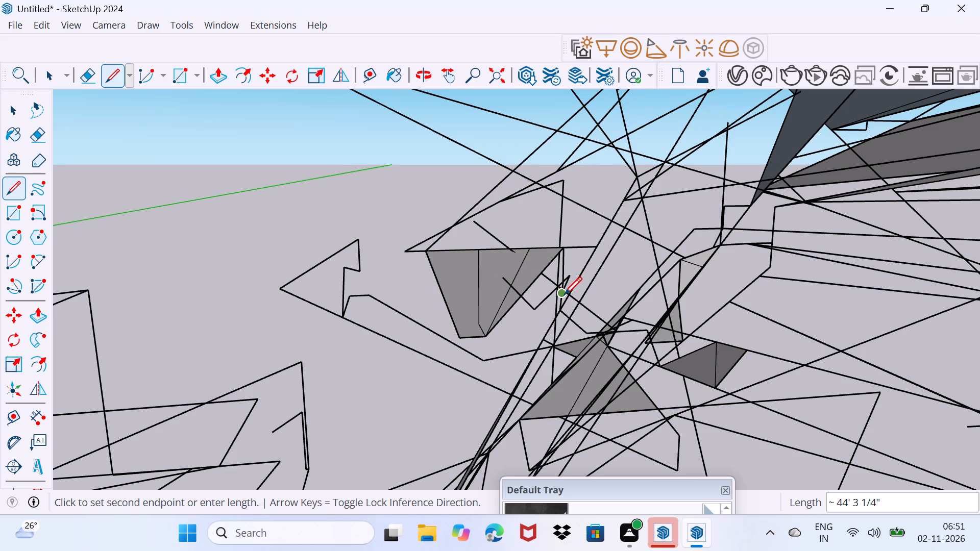
{"action": "left_click", "coordinate": [564, 294]}
{"action": "left_click", "coordinate": [568, 288]}
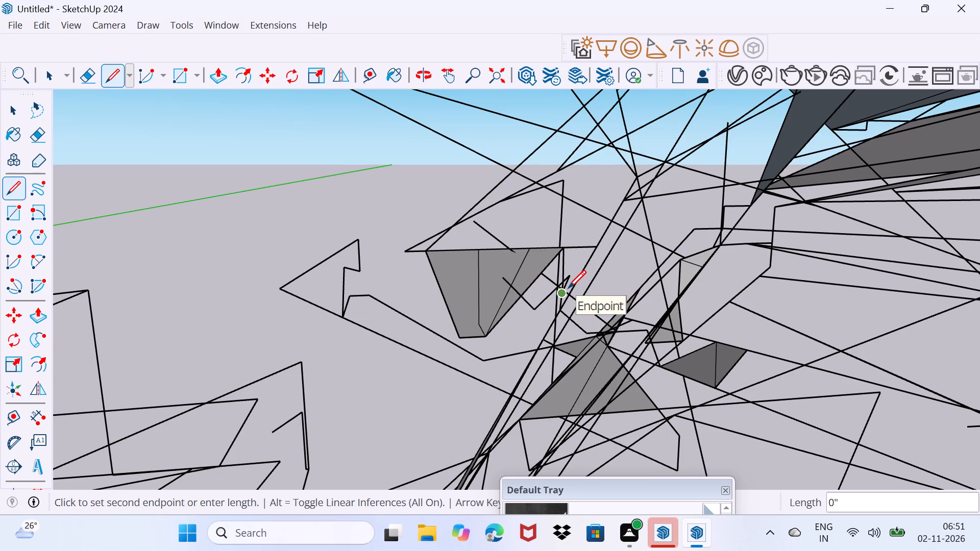
{"action": "left_click", "coordinate": [569, 285]}
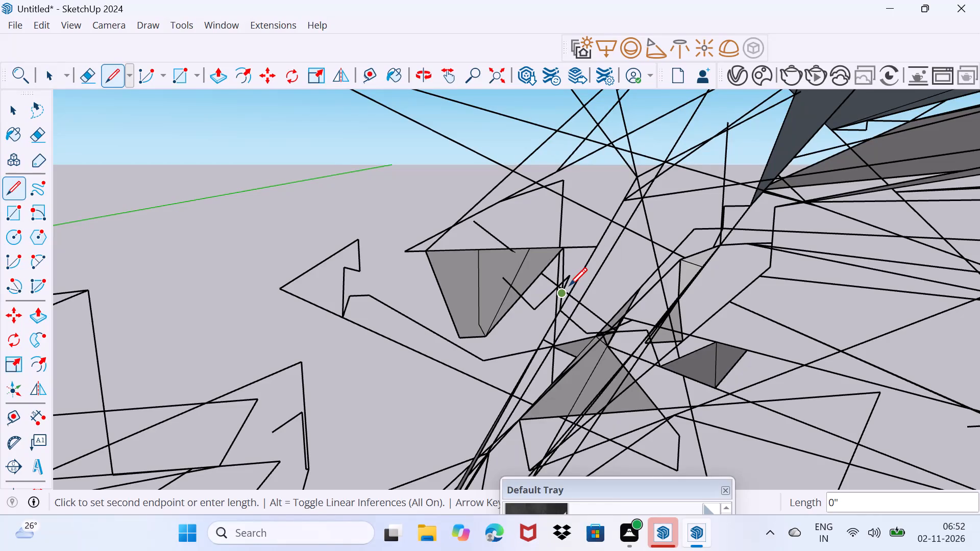
{"action": "left_click", "coordinate": [569, 285]}
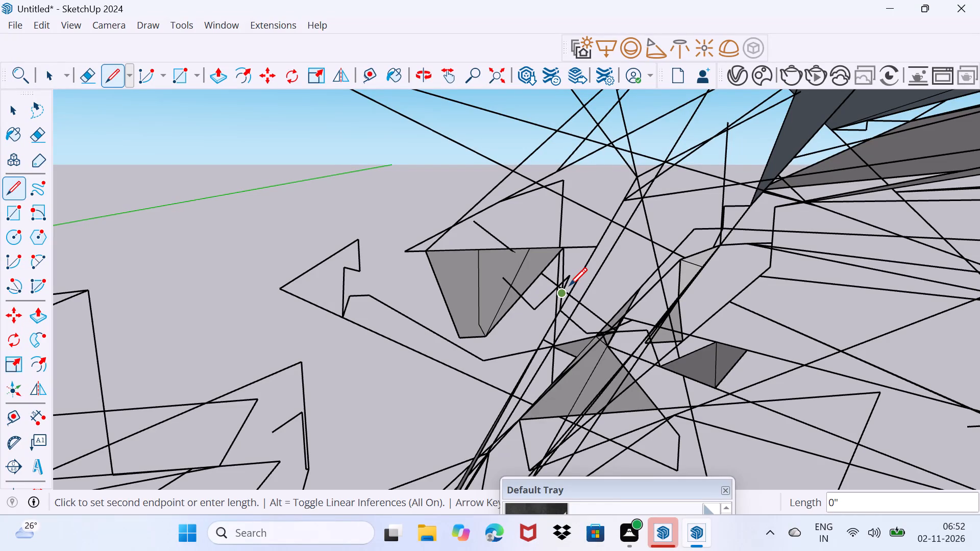
{"action": "left_click", "coordinate": [569, 285]}
{"action": "left_click", "coordinate": [571, 284]}
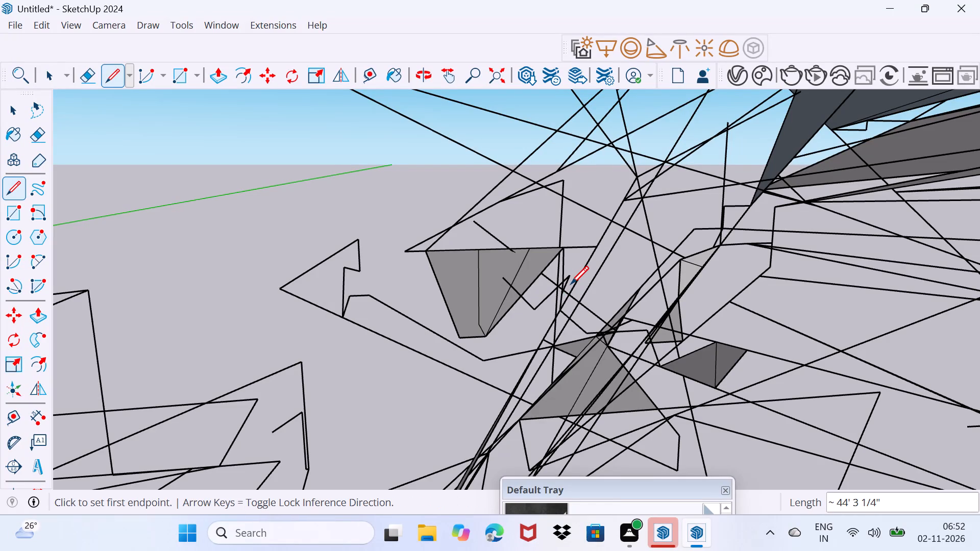
{"action": "left_click", "coordinate": [571, 284]}
From the V's outer tip, draw strokes to the adjacent long diagonal edge, the last about 53' long, closing a long narrow dark face.
{"action": "left_click", "coordinate": [574, 279]}
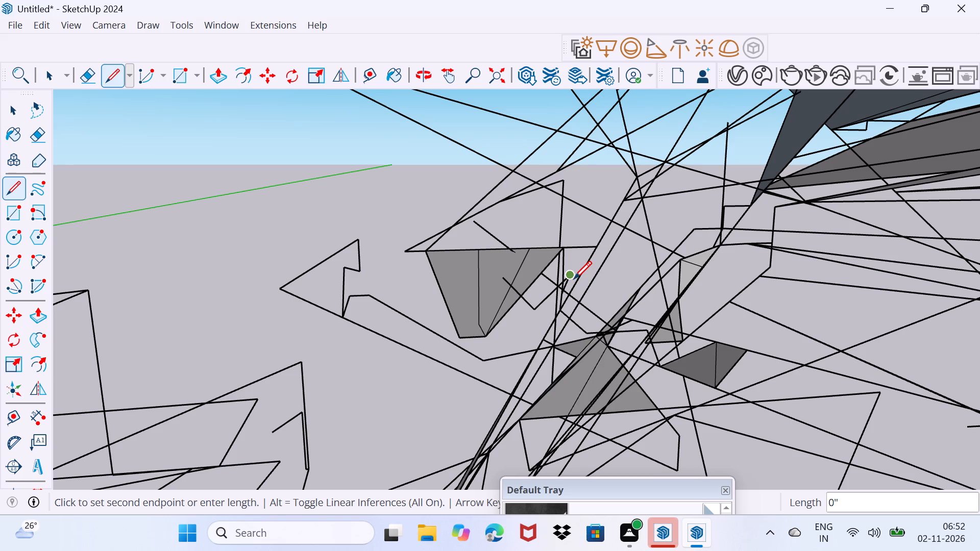
{"action": "left_click", "coordinate": [574, 279]}
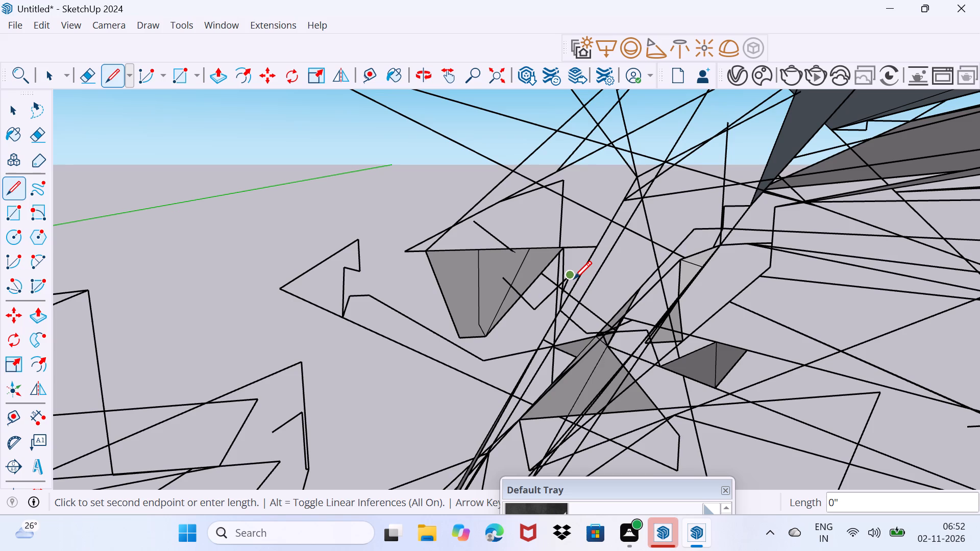
{"action": "left_click", "coordinate": [574, 279]}
{"action": "left_click", "coordinate": [574, 279]}
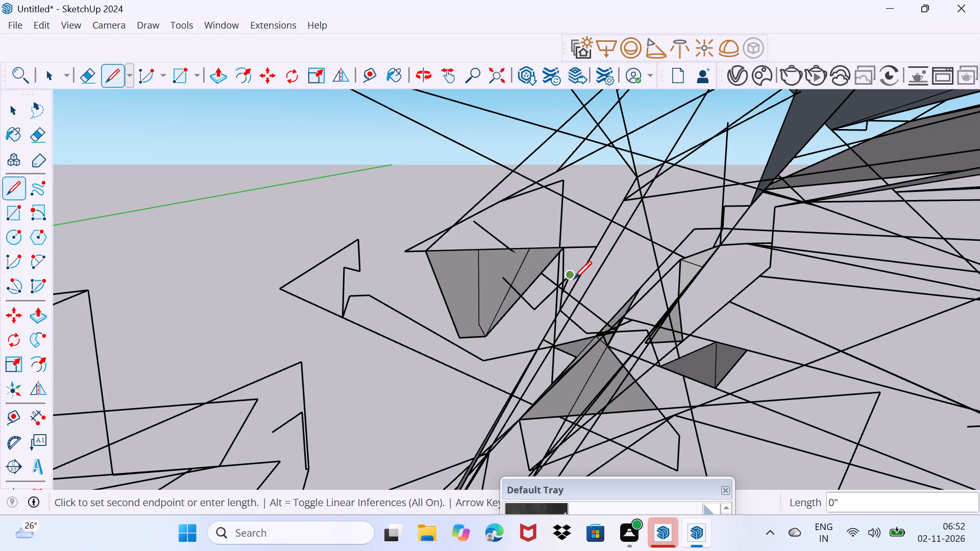
{"action": "left_click", "coordinate": [574, 279]}
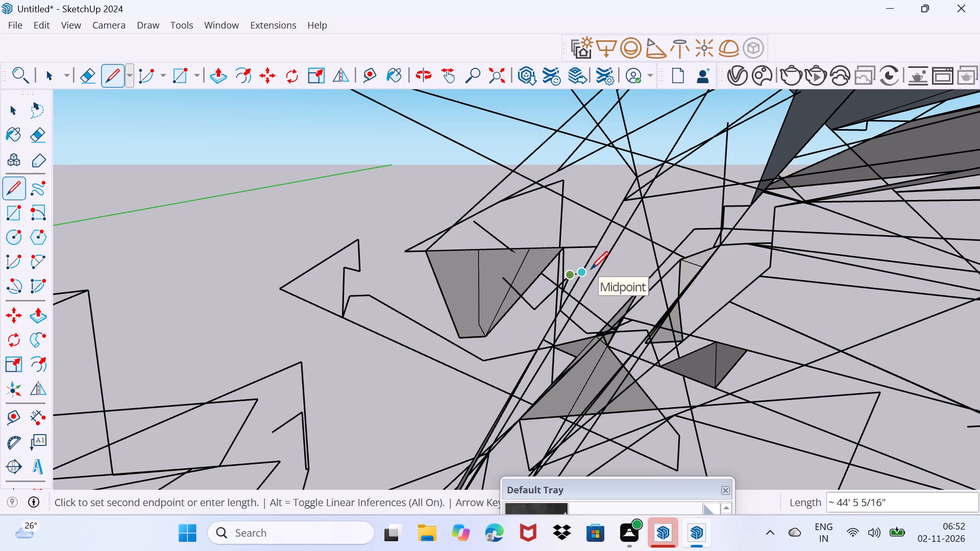
{"action": "left_click", "coordinate": [591, 269]}
{"action": "left_click", "coordinate": [598, 268]}
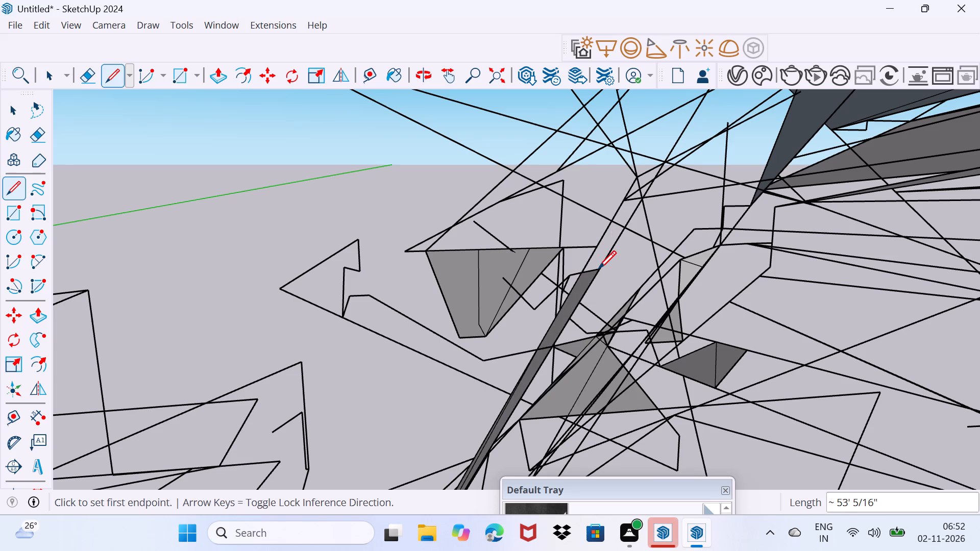
From the narrow dark face's upper corner, draw a stepped run of short flat strokes and rises, ending with a stroke about 30' 8" long.
{"action": "left_click", "coordinate": [598, 268]}
{"action": "left_click", "coordinate": [631, 252]}
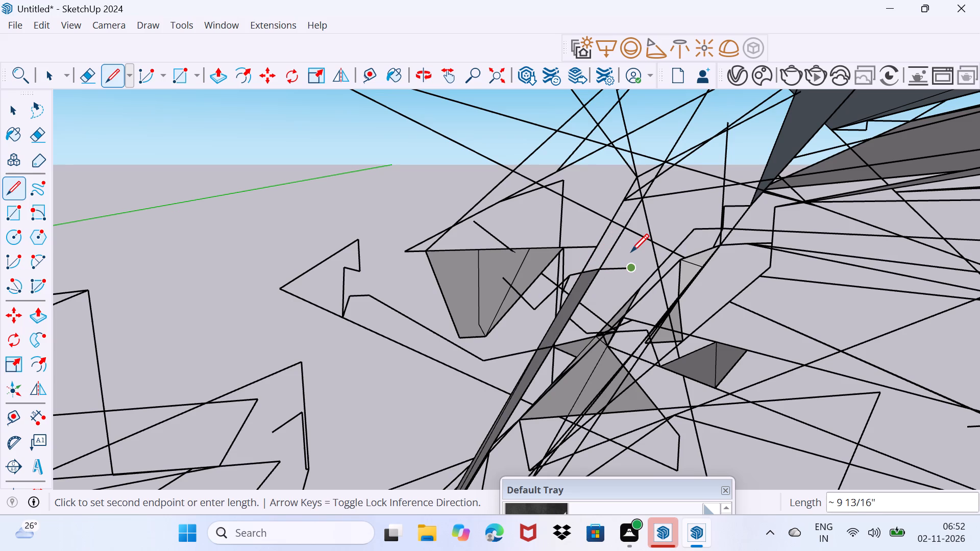
{"action": "left_click", "coordinate": [631, 252]}
{"action": "left_click", "coordinate": [641, 249]}
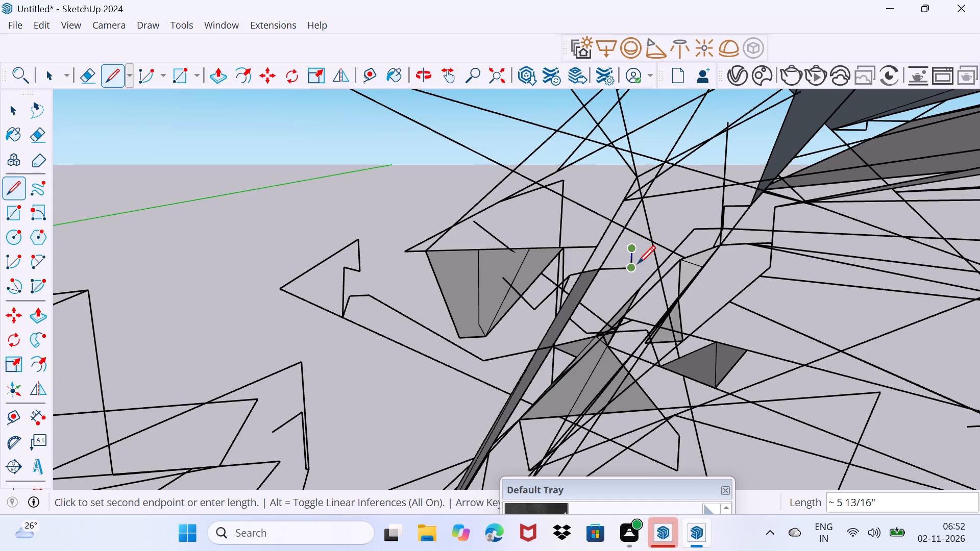
{"action": "left_click", "coordinate": [638, 263]}
{"action": "left_click", "coordinate": [643, 255]}
{"action": "left_click", "coordinate": [648, 251]}
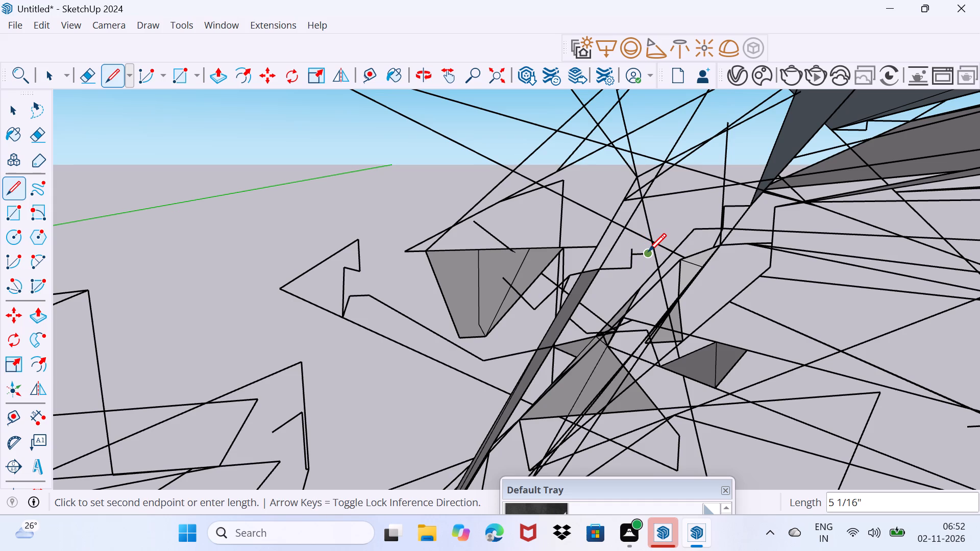
{"action": "left_click", "coordinate": [648, 251]}
{"action": "left_click", "coordinate": [658, 241]}
{"action": "left_click", "coordinate": [674, 229]}
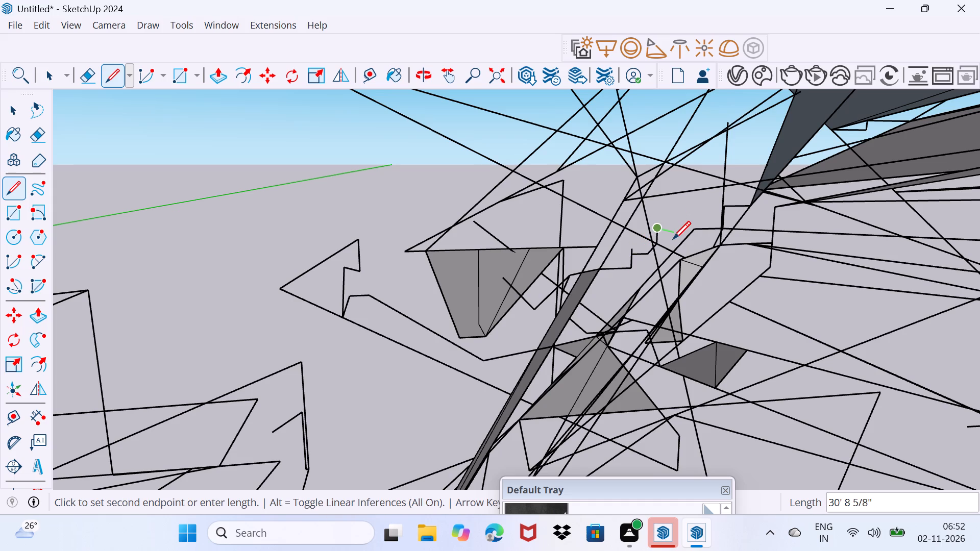
{"action": "left_click", "coordinate": [673, 239]}
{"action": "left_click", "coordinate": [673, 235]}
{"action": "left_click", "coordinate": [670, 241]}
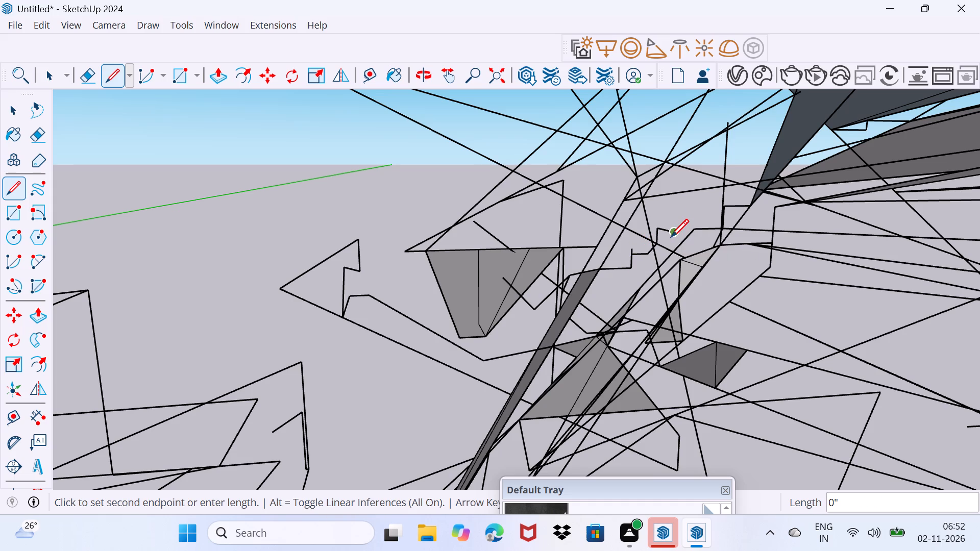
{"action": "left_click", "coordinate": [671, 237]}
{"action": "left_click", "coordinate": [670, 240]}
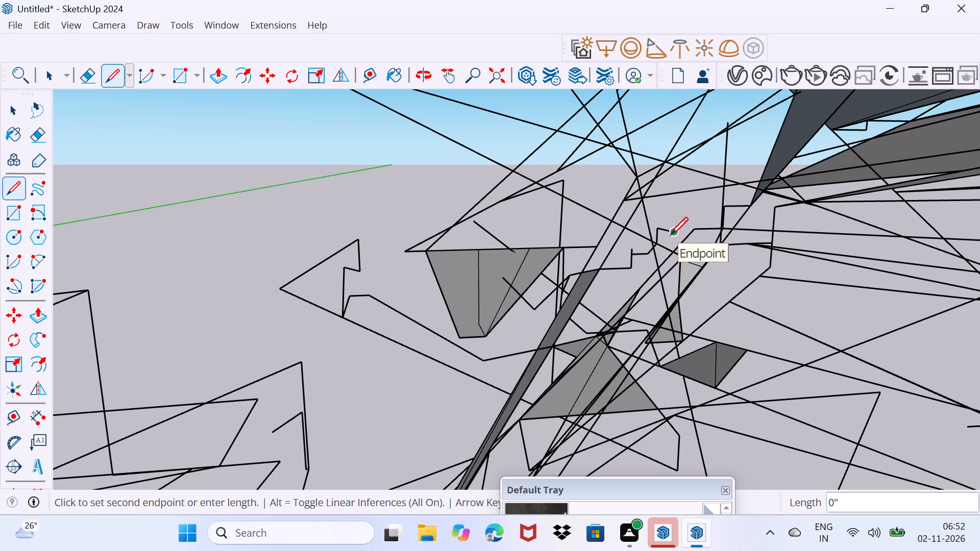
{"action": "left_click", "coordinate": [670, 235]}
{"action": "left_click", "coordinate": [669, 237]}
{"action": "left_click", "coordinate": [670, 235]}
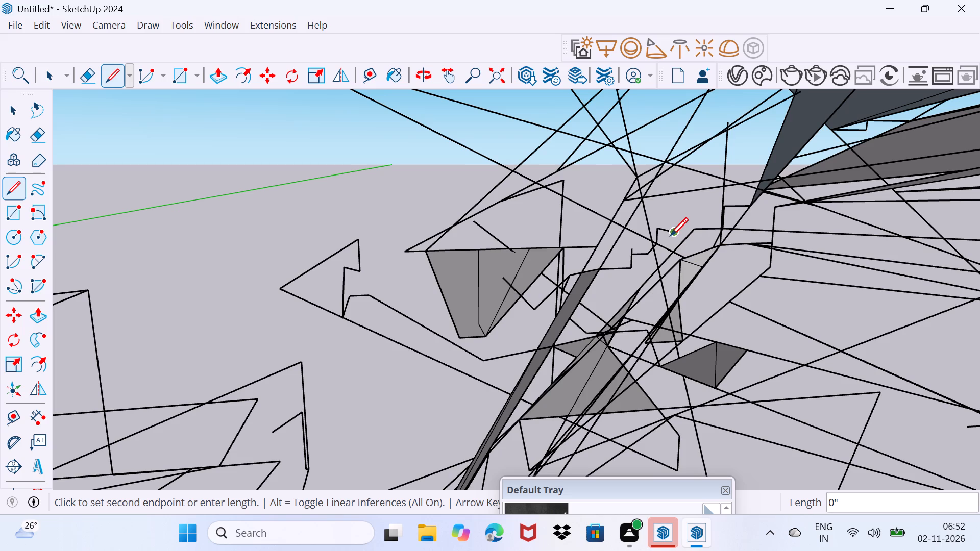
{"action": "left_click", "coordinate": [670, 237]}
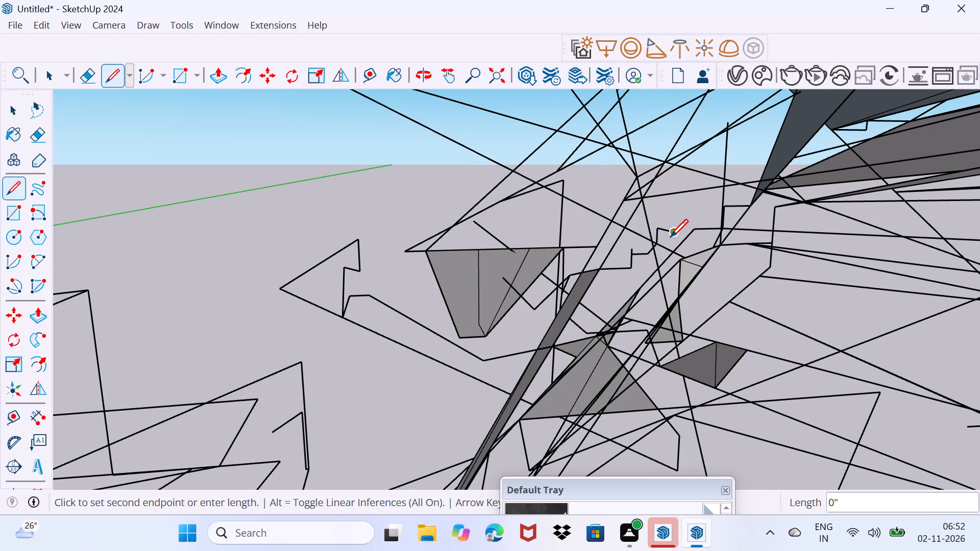
From the end of the stepped run, draw a short vertical rise about 8' 5" long along the blue axis.
{"action": "left_click", "coordinate": [670, 226]}
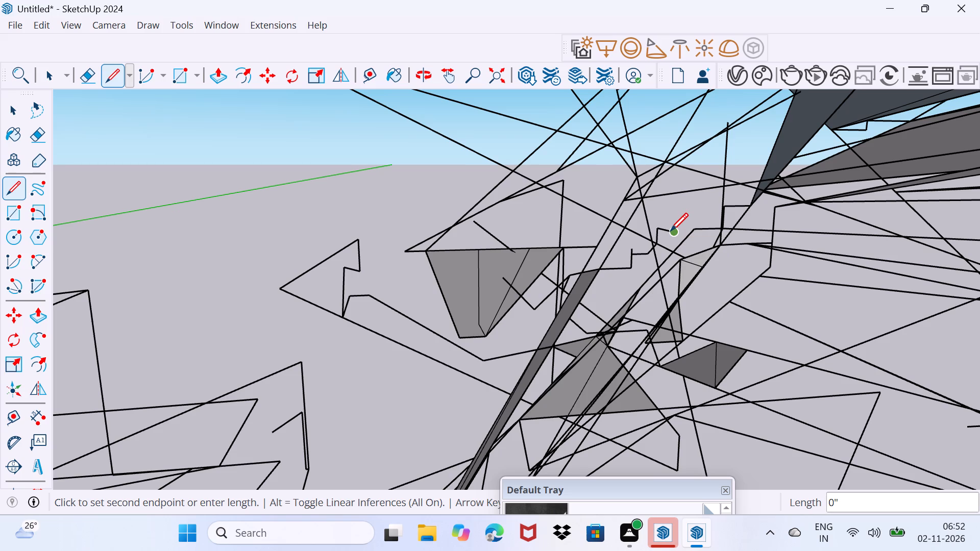
{"action": "left_click", "coordinate": [670, 232]}
{"action": "left_click", "coordinate": [671, 232]}
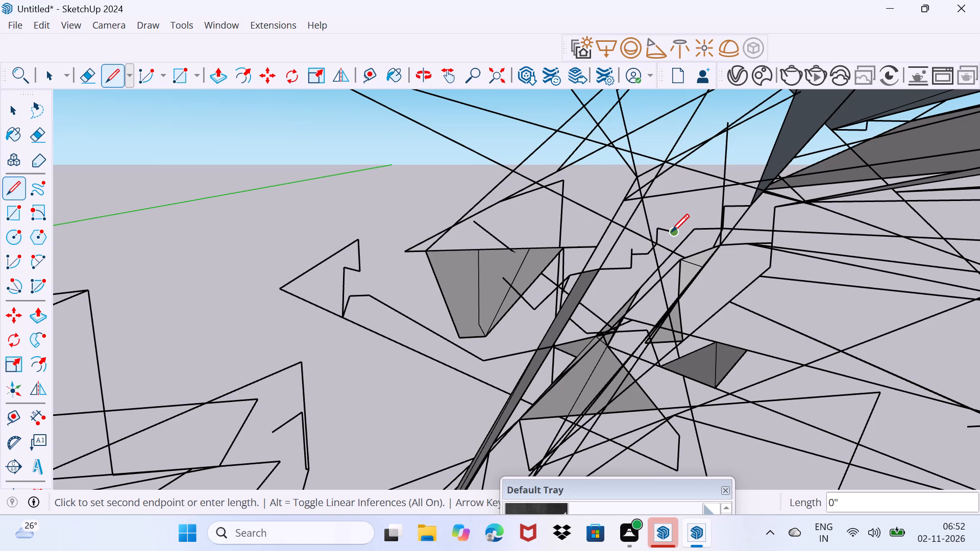
{"action": "left_click", "coordinate": [673, 230]}
{"action": "left_click", "coordinate": [673, 230]}
{"action": "left_click", "coordinate": [673, 230]}
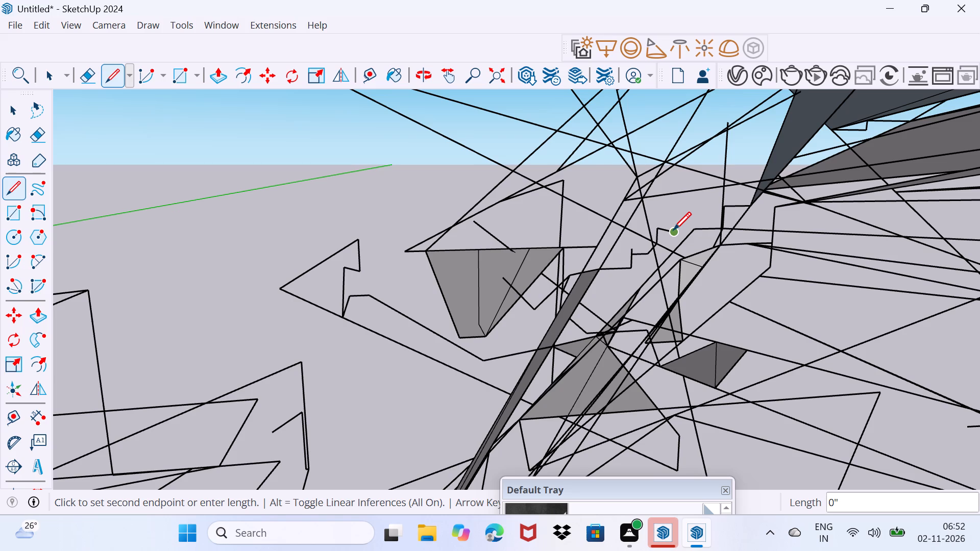
{"action": "left_click", "coordinate": [673, 230]}
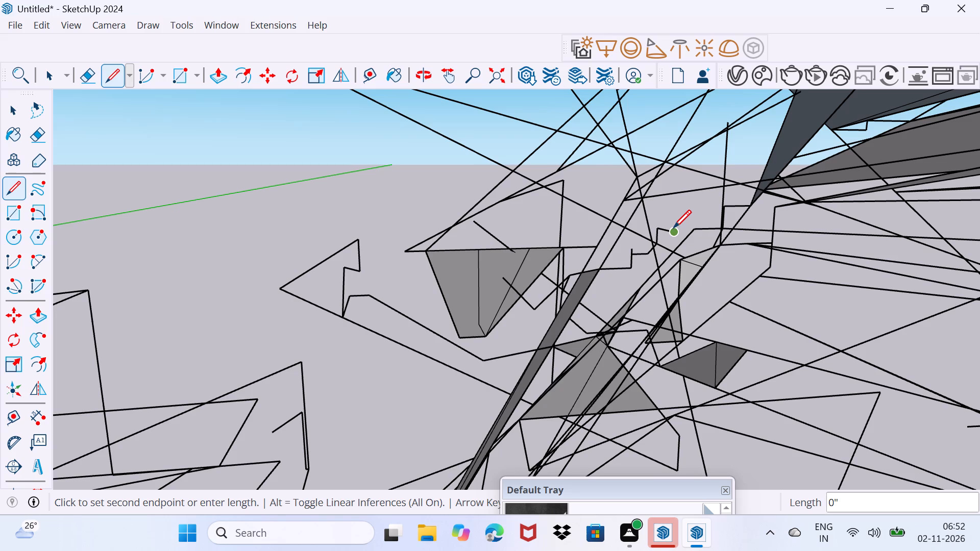
{"action": "left_click", "coordinate": [673, 228]}
{"action": "left_click", "coordinate": [674, 227]}
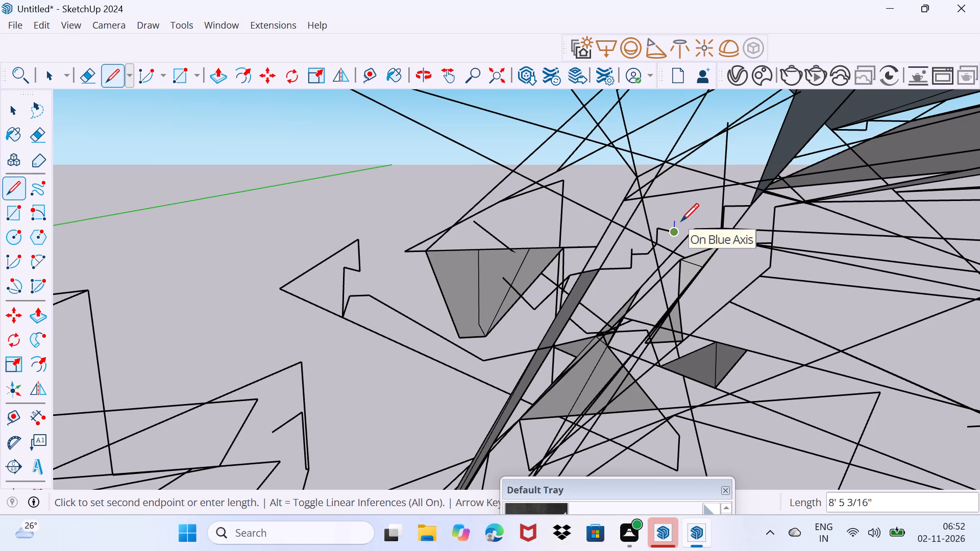
{"action": "left_click", "coordinate": [681, 221]}
{"action": "left_click", "coordinate": [681, 221]}
{"action": "left_click", "coordinate": [681, 222]}
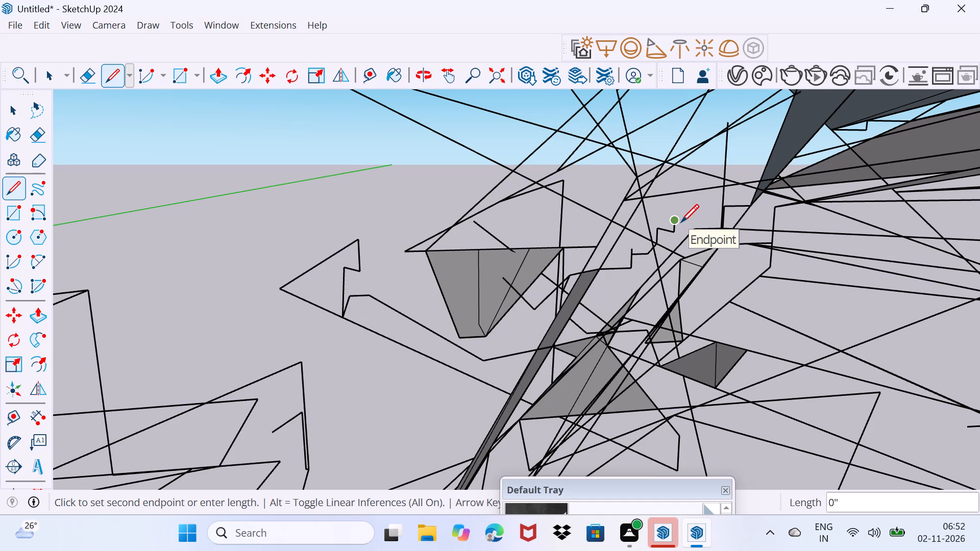
Draw a short flat stroke from the top of the new rise toward the tall vertical edge.
{"action": "left_click", "coordinate": [682, 219]}
{"action": "left_click", "coordinate": [682, 219]}
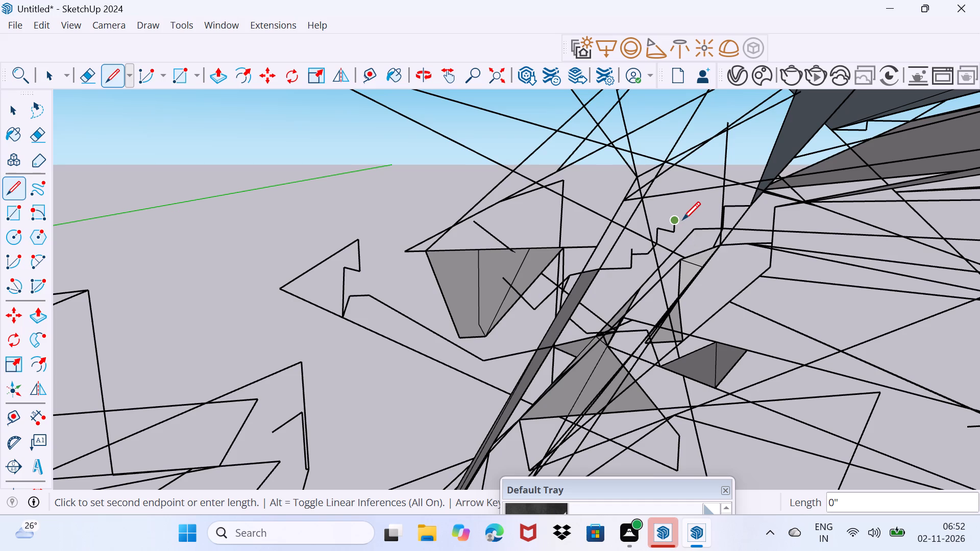
{"action": "left_click", "coordinate": [682, 219]}
{"action": "left_click", "coordinate": [681, 223]}
{"action": "left_click", "coordinate": [687, 214]}
{"action": "left_click", "coordinate": [685, 220]}
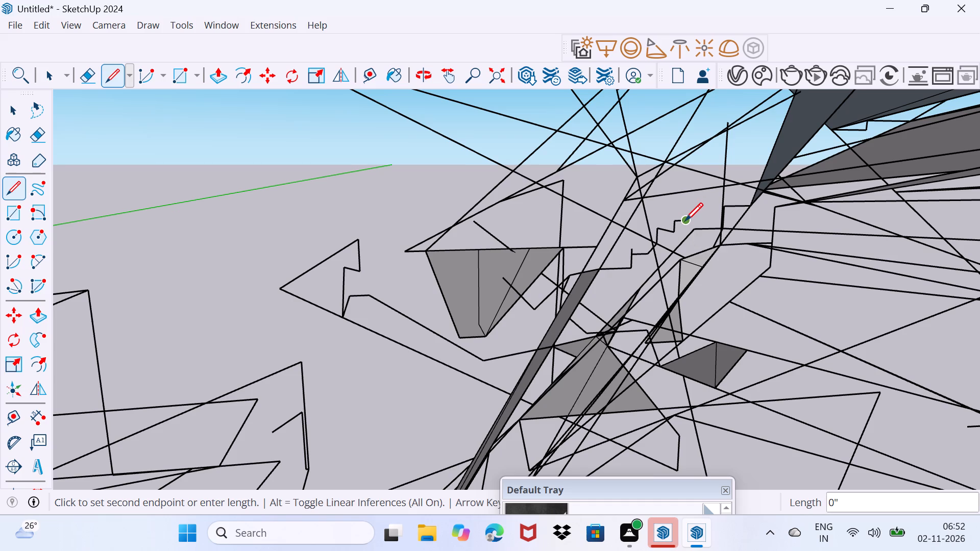
Extend the flat tread with another stroke about 8' 6" long in the same direction.
{"action": "left_click", "coordinate": [686, 217]}
{"action": "left_click", "coordinate": [683, 227]}
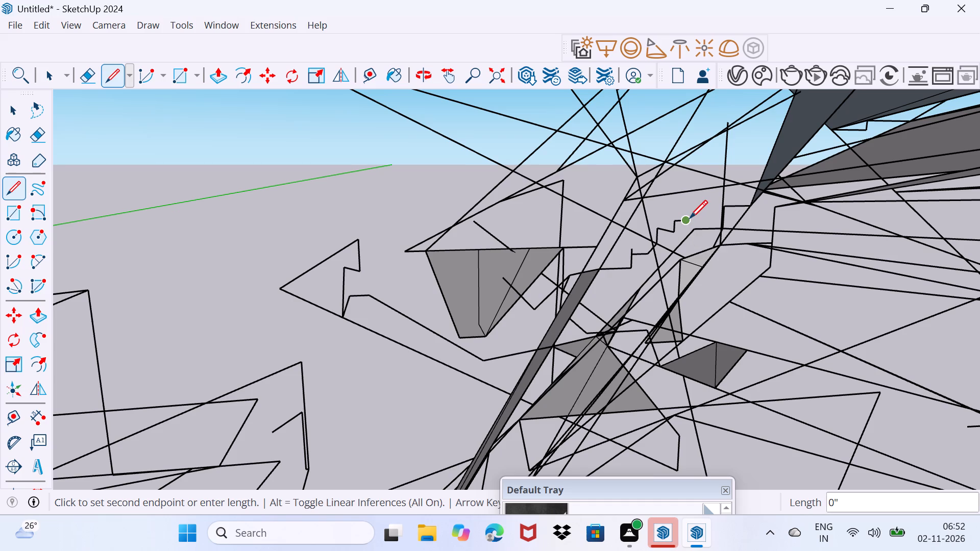
{"action": "left_click", "coordinate": [690, 218]}
{"action": "left_click", "coordinate": [685, 227]}
{"action": "left_click", "coordinate": [693, 215]}
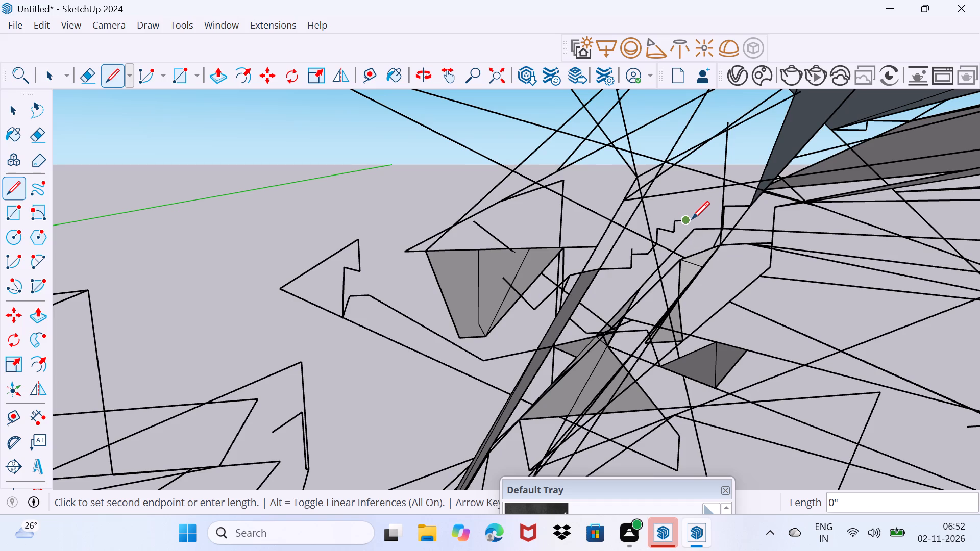
{"action": "left_click", "coordinate": [690, 223]}
{"action": "left_click", "coordinate": [690, 223]}
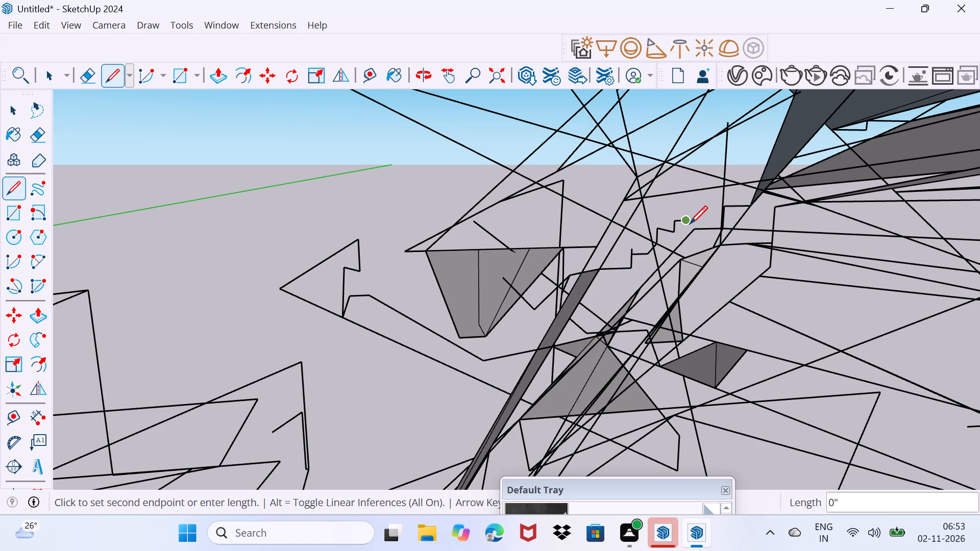
{"action": "left_click", "coordinate": [690, 223]}
{"action": "left_click", "coordinate": [690, 223]}
{"action": "left_click", "coordinate": [690, 222]}
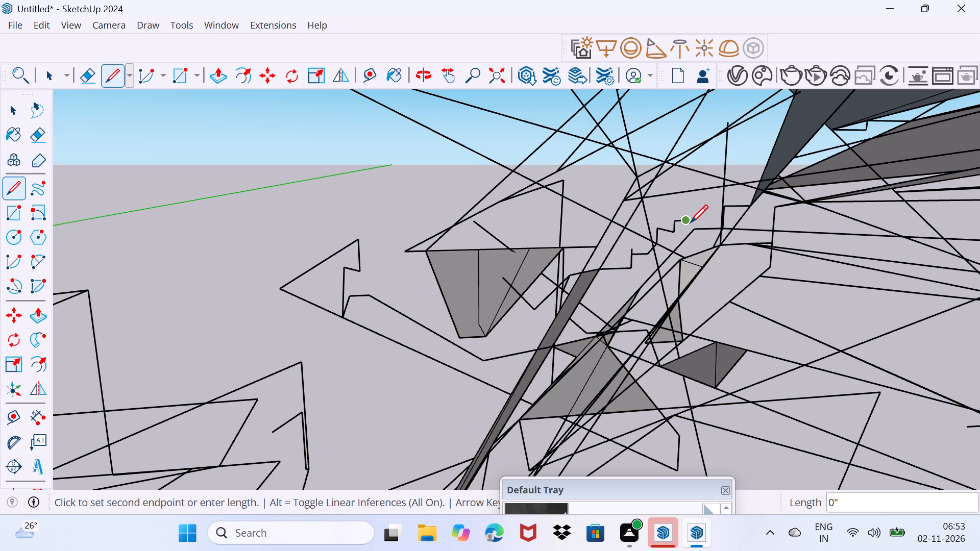
{"action": "left_click", "coordinate": [690, 222]}
{"action": "left_click", "coordinate": [694, 216]}
{"action": "left_click", "coordinate": [694, 216]}
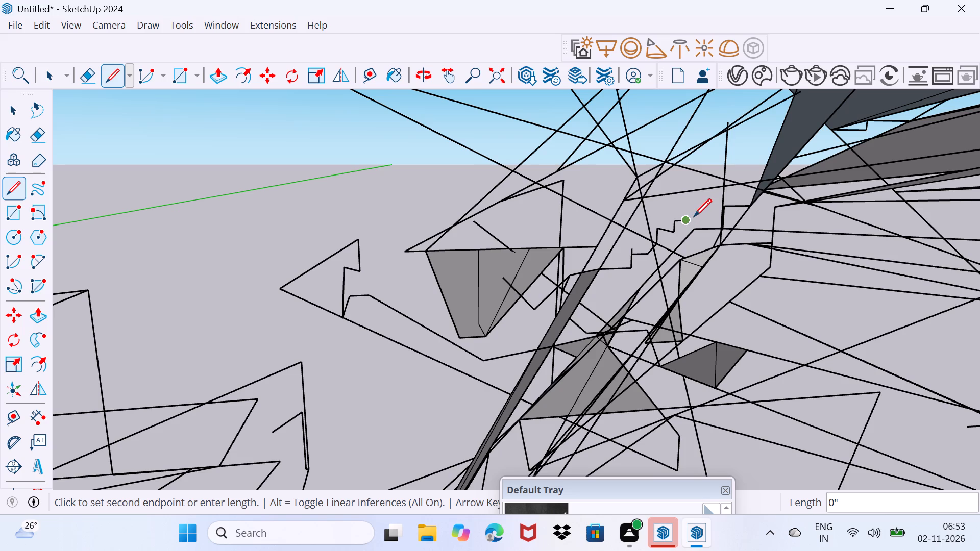
{"action": "left_click", "coordinate": [694, 216]}
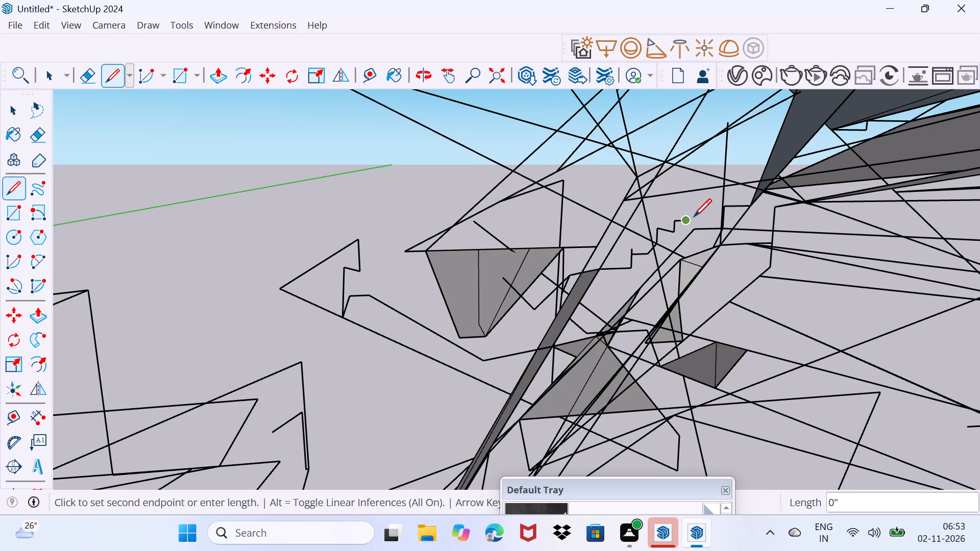
{"action": "left_click", "coordinate": [694, 216]}
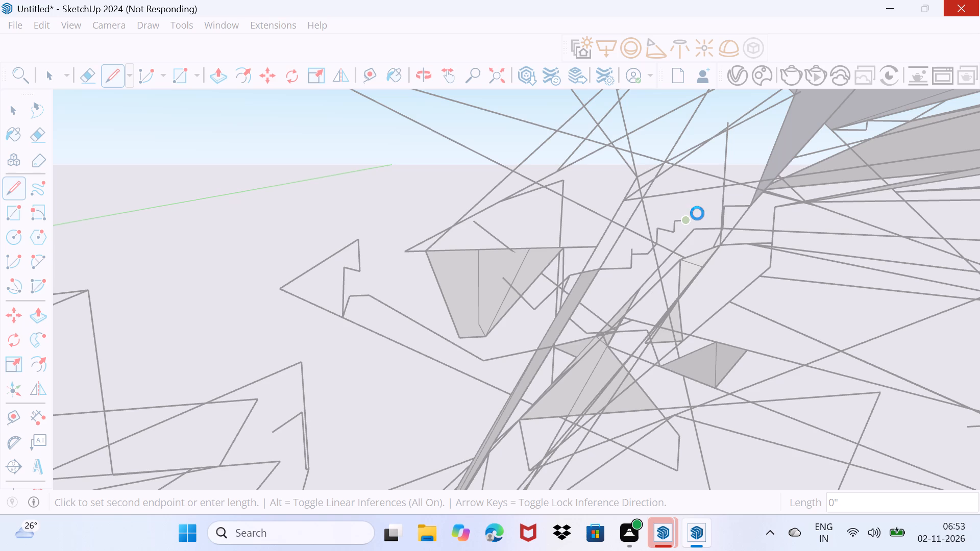
{"action": "left_click", "coordinate": [697, 213]}
{"action": "left_click", "coordinate": [697, 213]}
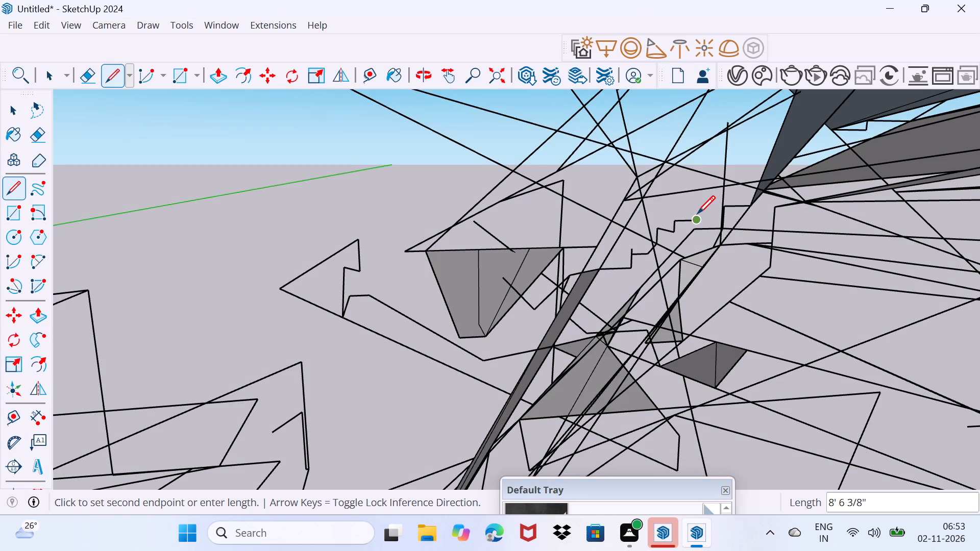
{"action": "left_click", "coordinate": [697, 213]}
{"action": "left_click", "coordinate": [697, 213]}
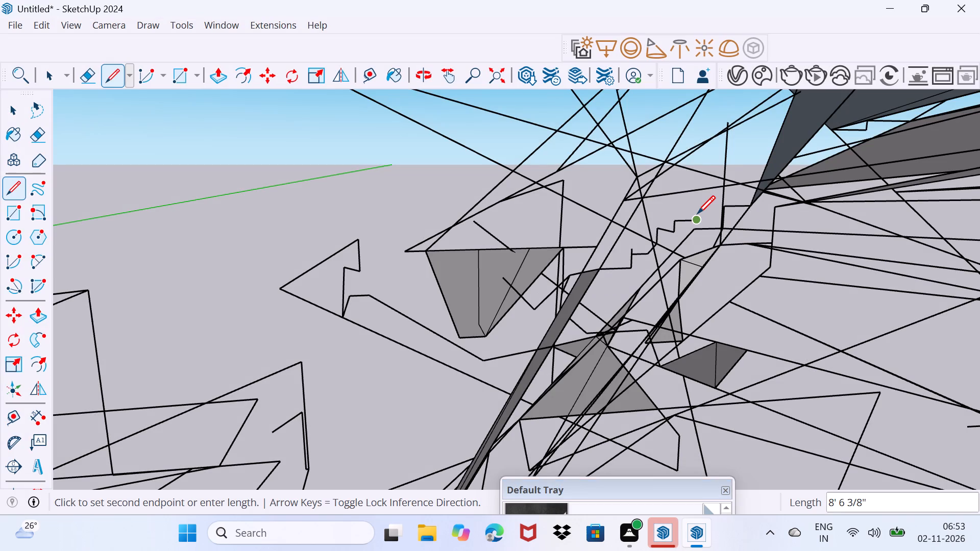
{"action": "left_click", "coordinate": [697, 213]}
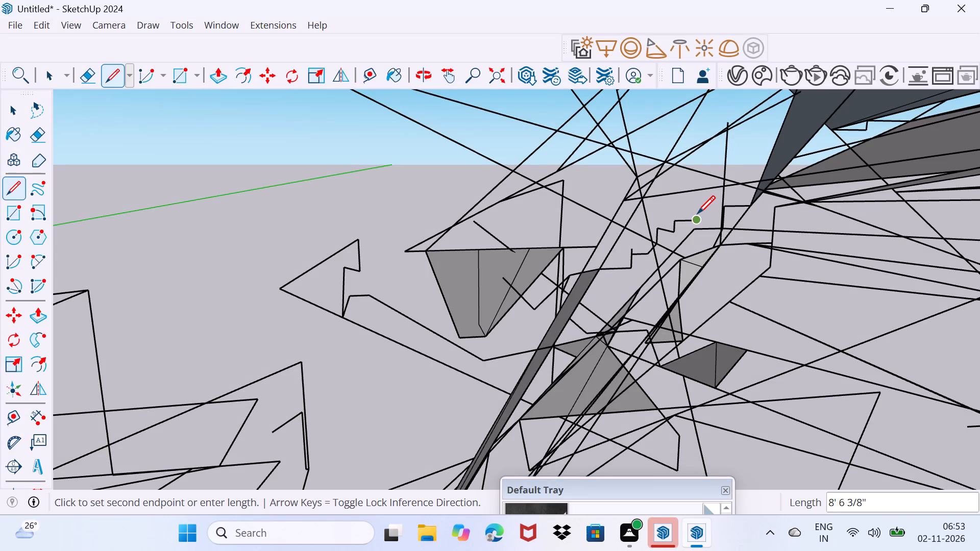
{"action": "left_click", "coordinate": [697, 213]}
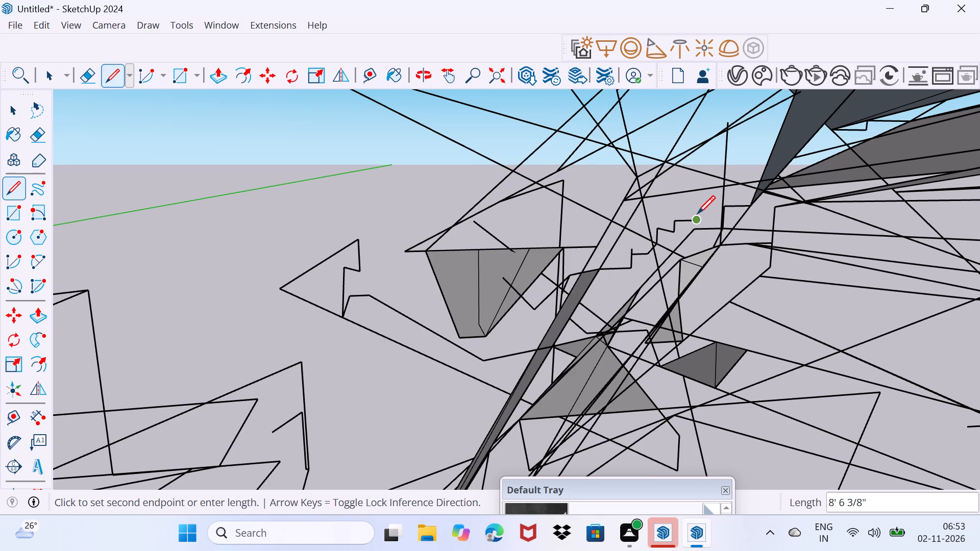
{"action": "left_click", "coordinate": [697, 213]}
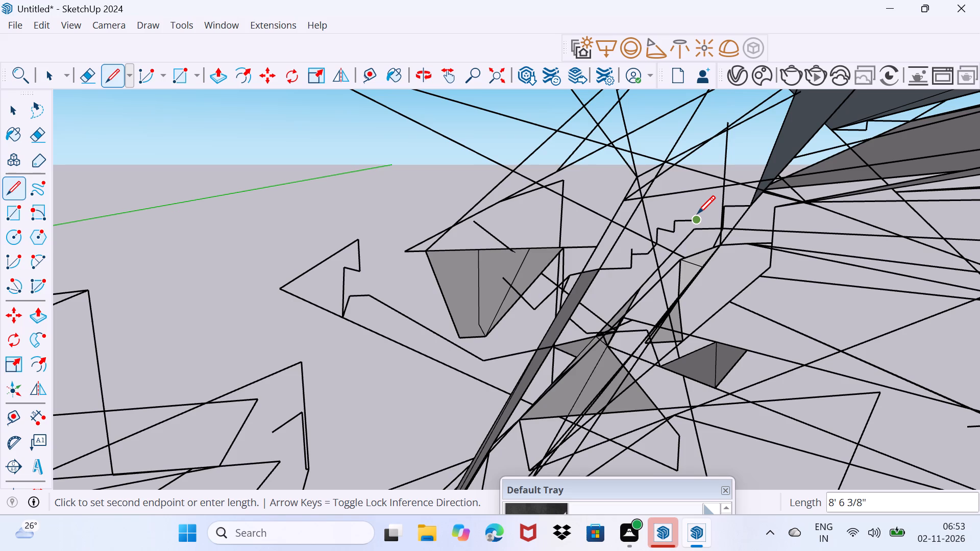
{"action": "left_click", "coordinate": [697, 213]}
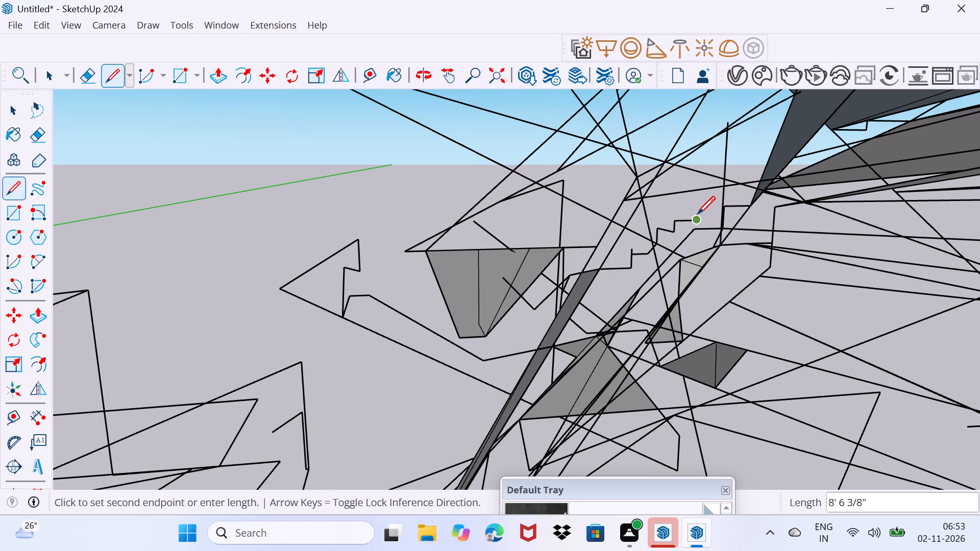
Draw a vertical rise about 8' 5" long from the end of the extended flat tread.
{"action": "left_click", "coordinate": [697, 216]}
{"action": "left_click", "coordinate": [699, 216]}
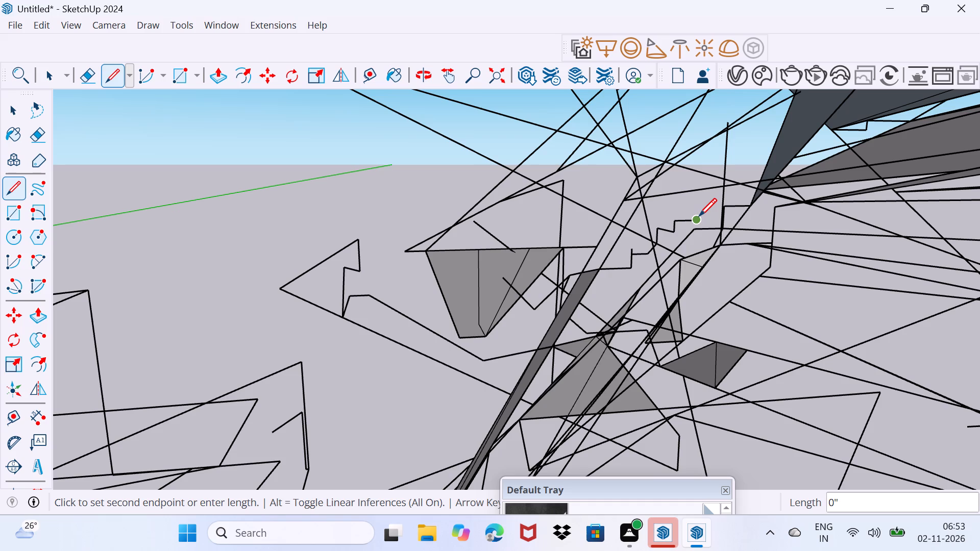
{"action": "left_click", "coordinate": [699, 216]}
{"action": "left_click", "coordinate": [699, 216]}
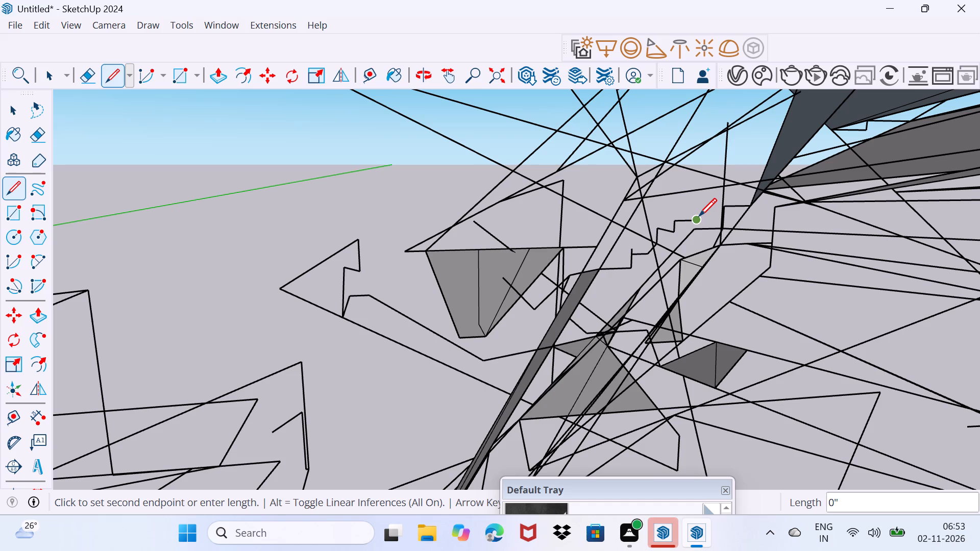
{"action": "left_click", "coordinate": [699, 216]}
{"action": "left_click", "coordinate": [701, 214]}
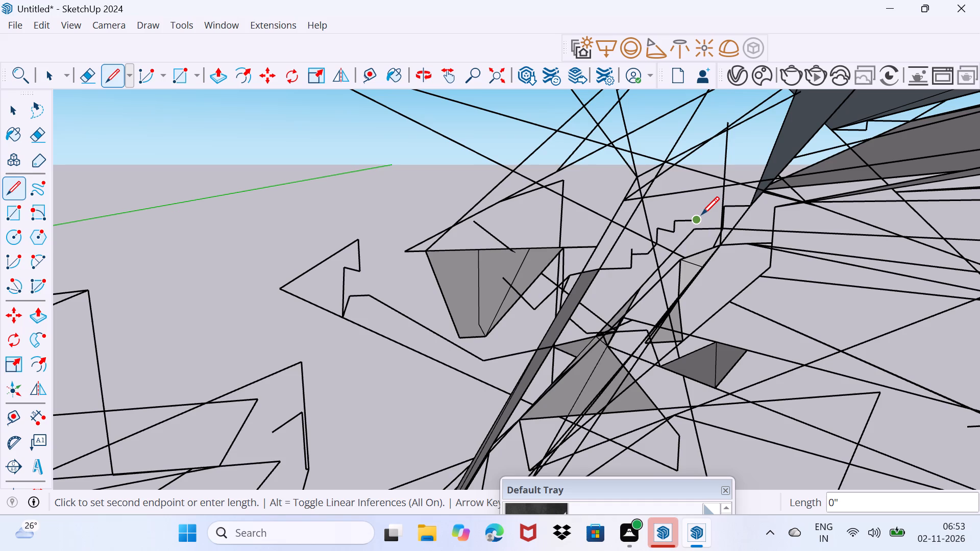
{"action": "left_click", "coordinate": [701, 214]}
{"action": "left_click", "coordinate": [703, 213]}
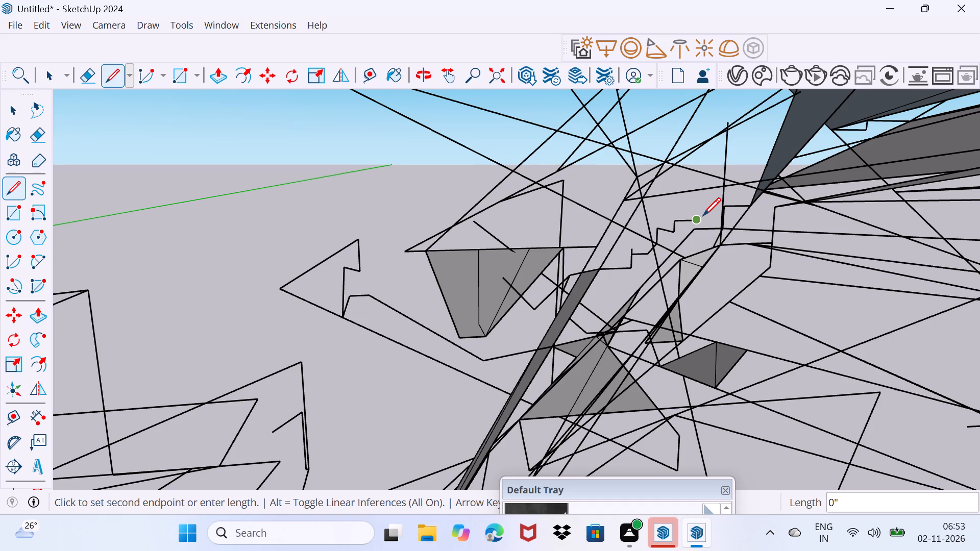
{"action": "left_click", "coordinate": [703, 215]}
{"action": "left_click", "coordinate": [703, 213]}
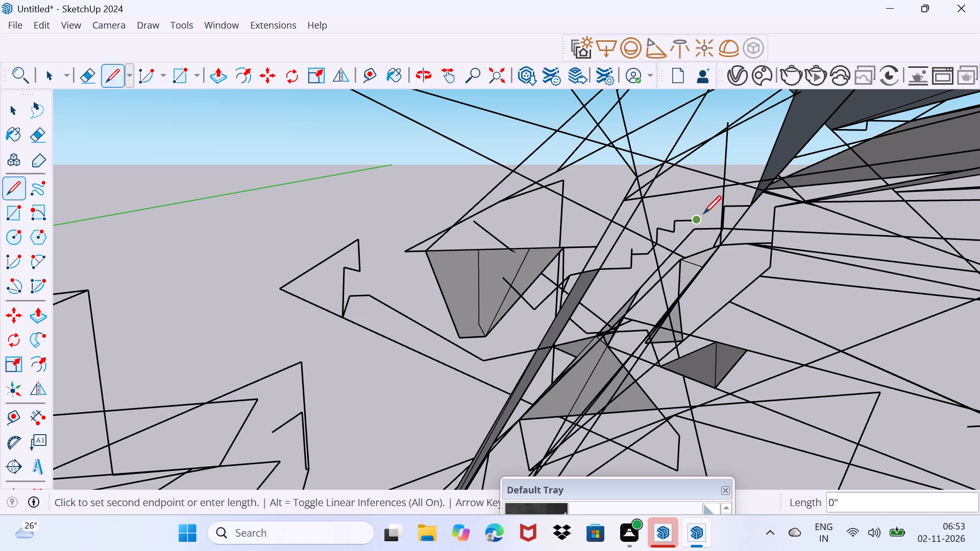
{"action": "left_click", "coordinate": [703, 213]}
{"action": "left_click", "coordinate": [703, 213]}
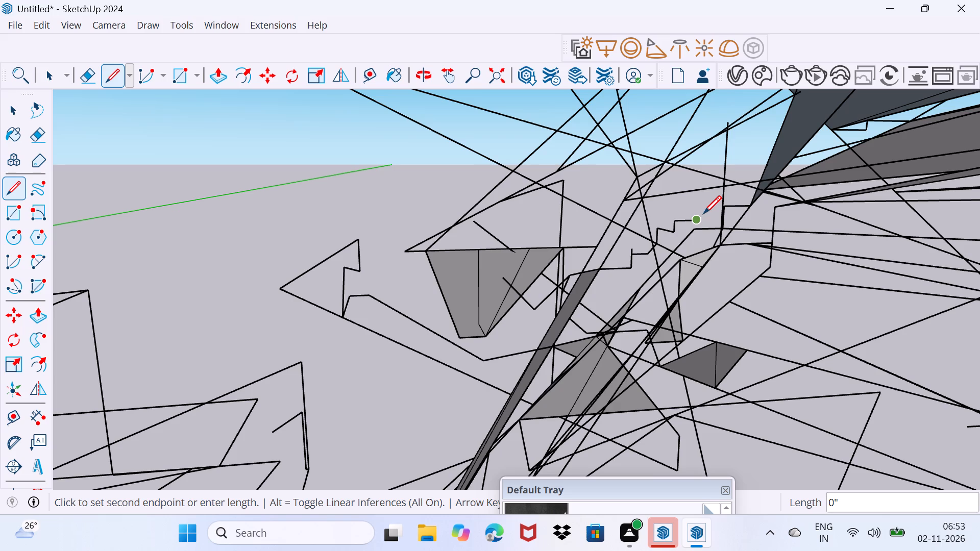
{"action": "left_click", "coordinate": [703, 213]}
{"action": "left_click", "coordinate": [705, 212]}
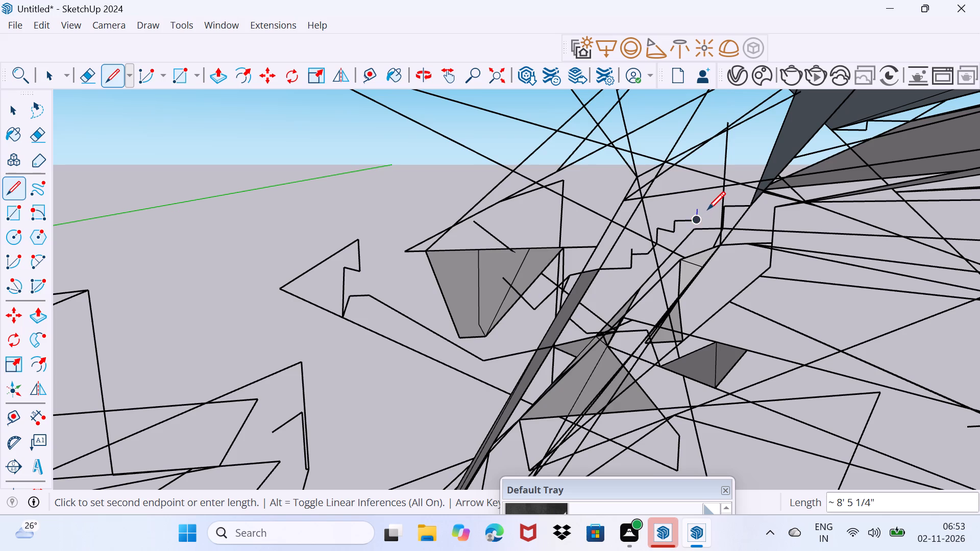
{"action": "left_click", "coordinate": [707, 209]}
Draw two short flat strokes from the rise to the tall vertical edge, ending with a rise about 8' long along that edge.
{"action": "left_click", "coordinate": [710, 208]}
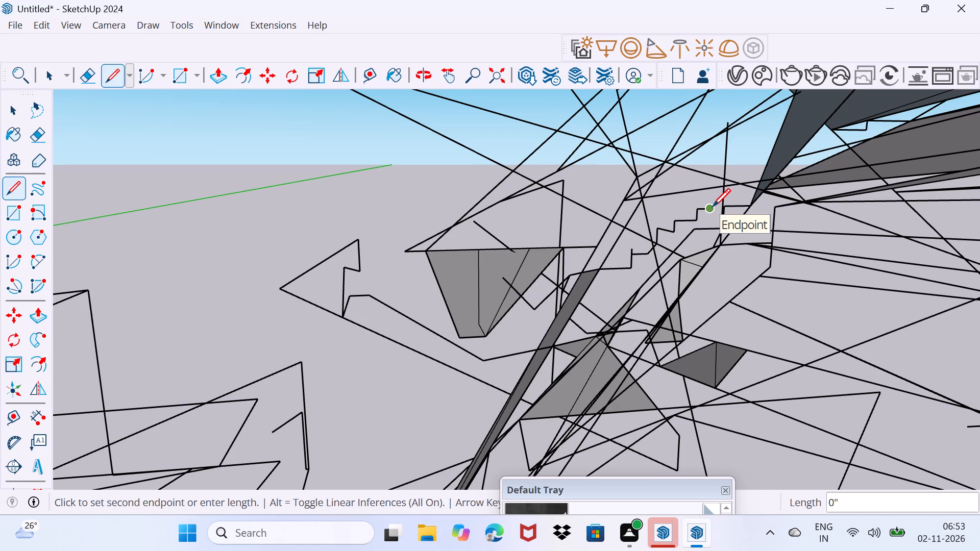
{"action": "left_click", "coordinate": [713, 206]}
{"action": "left_click", "coordinate": [719, 201]}
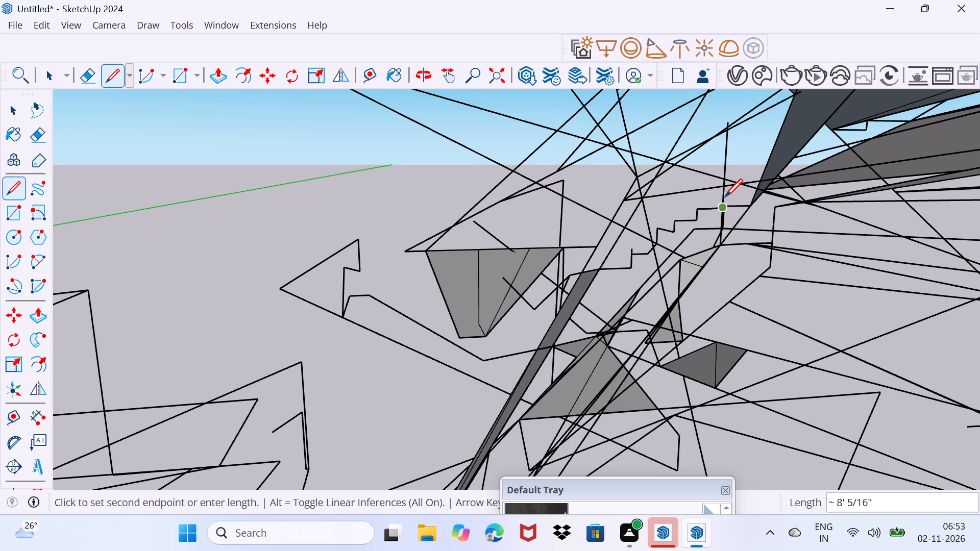
{"action": "left_click", "coordinate": [725, 196]}
{"action": "left_click", "coordinate": [726, 196]}
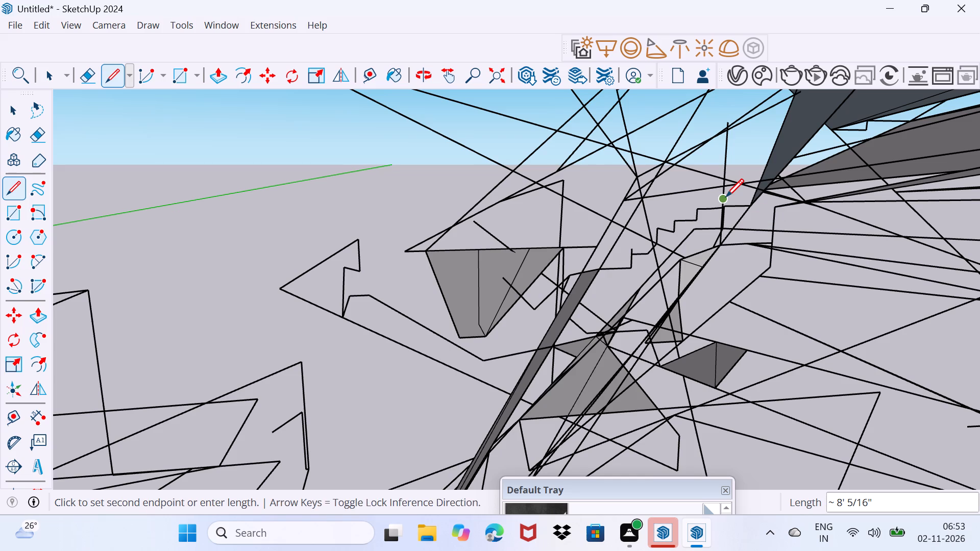
{"action": "left_click", "coordinate": [732, 191]}
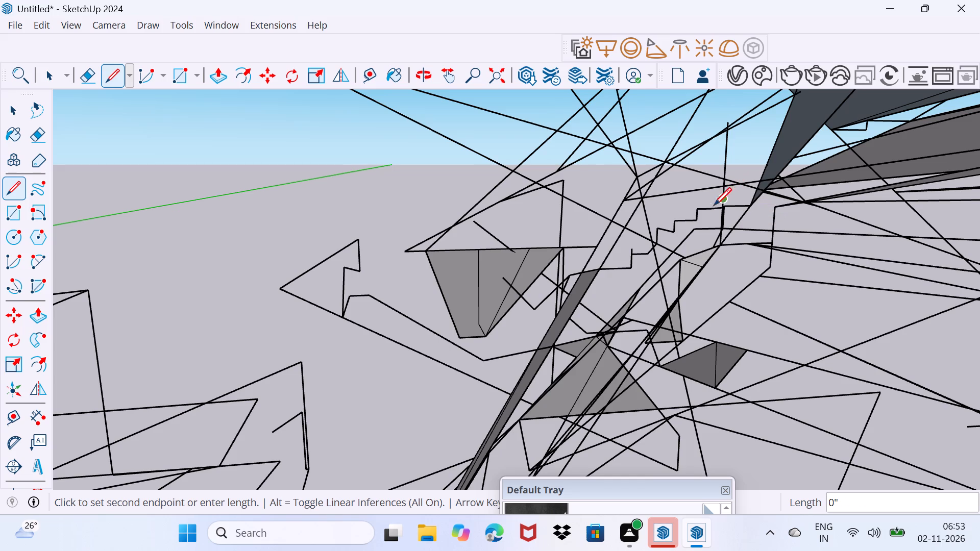
From the stepped run's end, draw strokes across the diagonals beside the small pale face, ending with a flat stroke about 14' 3" and a drop about 19' 9".
{"action": "left_click", "coordinate": [671, 261]}
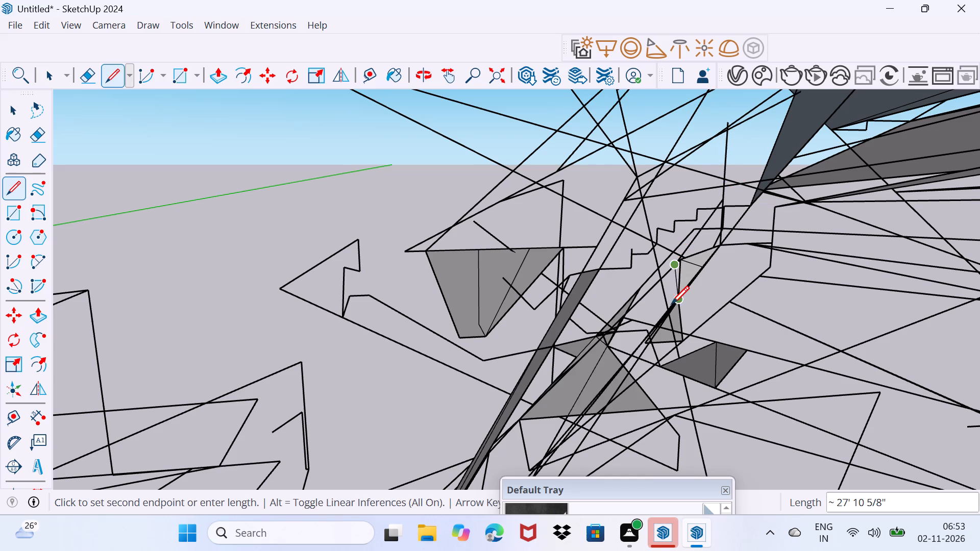
{"action": "left_click_drag", "start_coordinate": [674, 303], "coordinate": [684, 291]}
{"action": "left_click", "coordinate": [713, 255]}
{"action": "left_click", "coordinate": [713, 264]}
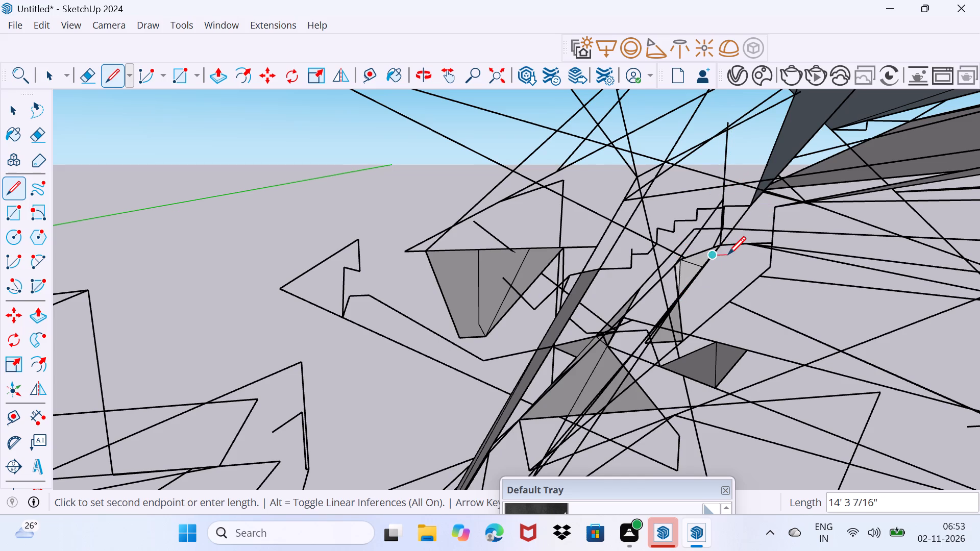
{"action": "left_click", "coordinate": [728, 254]}
{"action": "left_click", "coordinate": [725, 277]}
{"action": "left_click", "coordinate": [732, 263]}
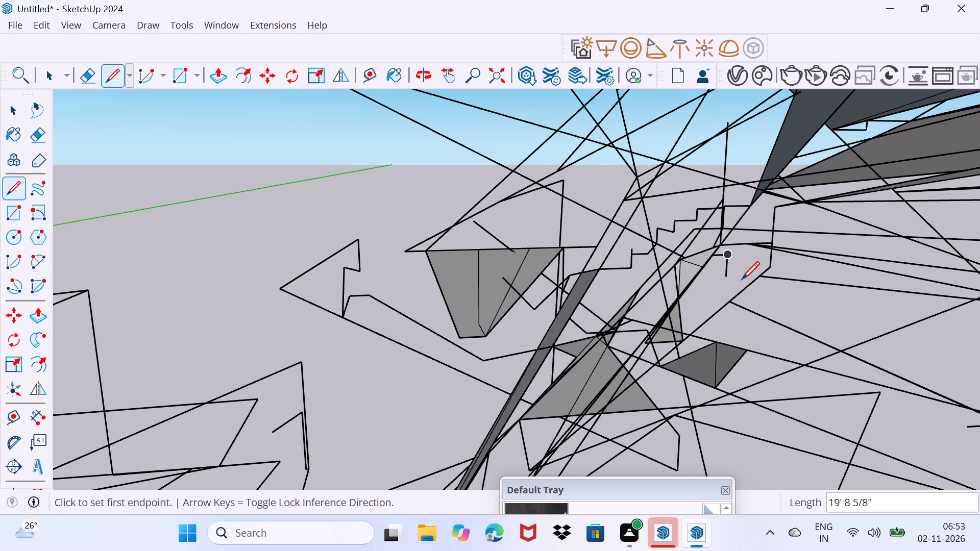
From the drop's end, draw a stroke about 68' 10" up to the nearby flat edge and another about 13' 6" onward from there.
{"action": "left_click", "coordinate": [739, 279]}
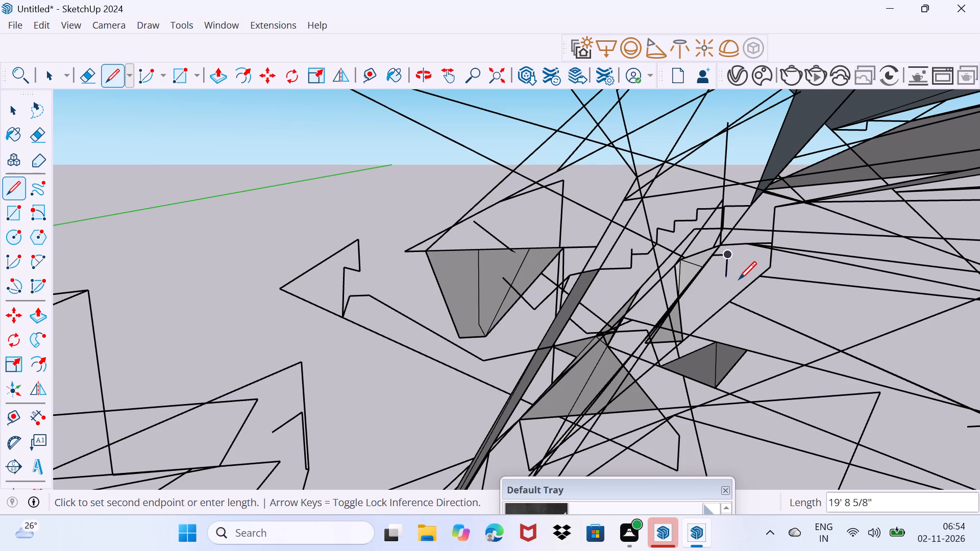
{"action": "left_click", "coordinate": [754, 239]}
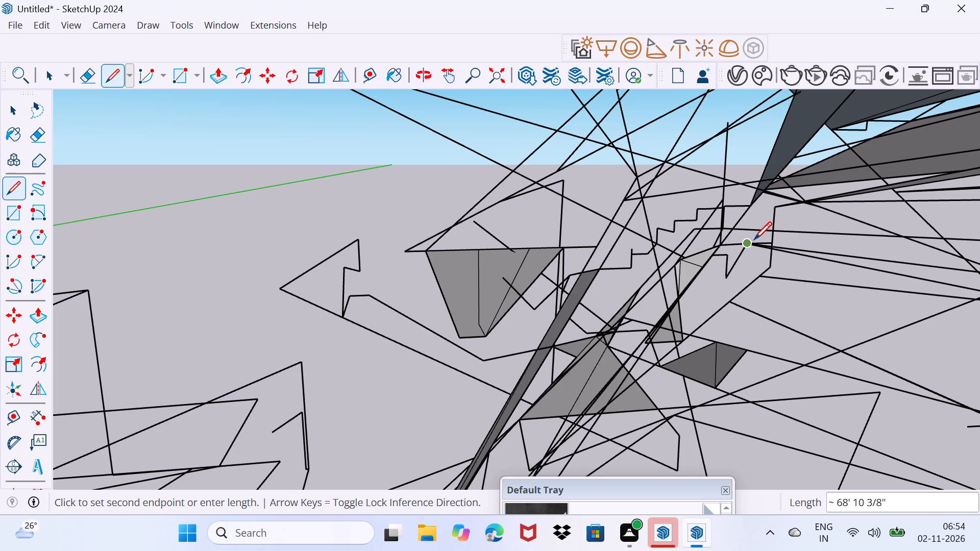
{"action": "left_click", "coordinate": [754, 240]}
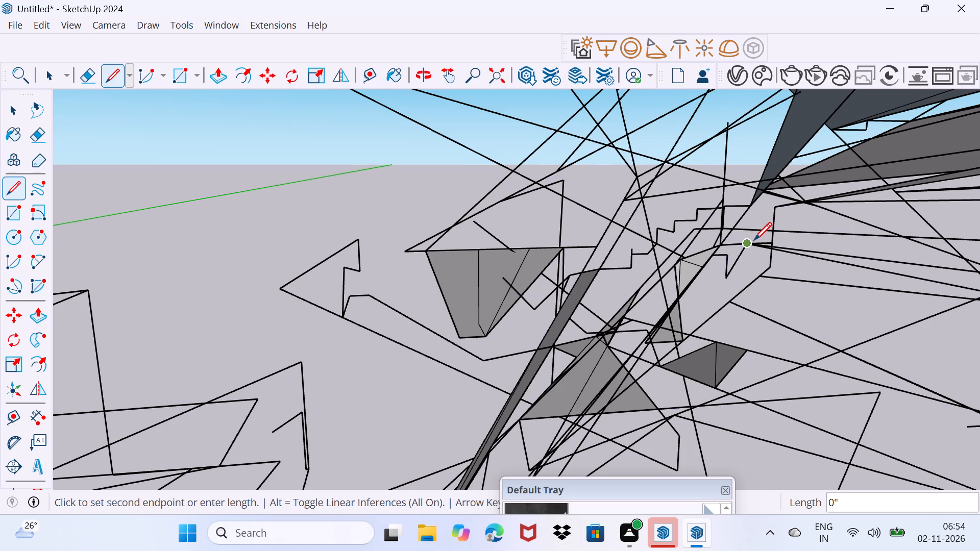
{"action": "left_click", "coordinate": [754, 240]}
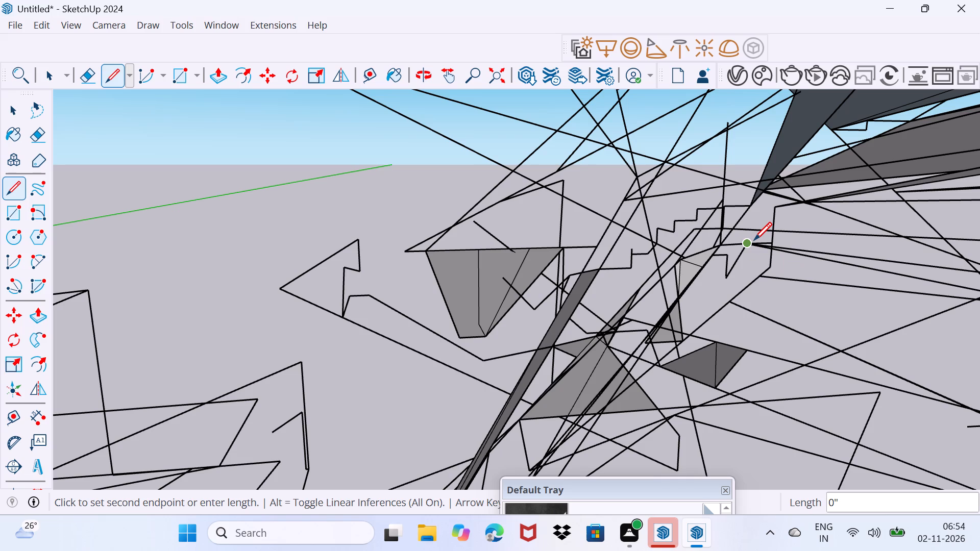
{"action": "left_click", "coordinate": [754, 240]}
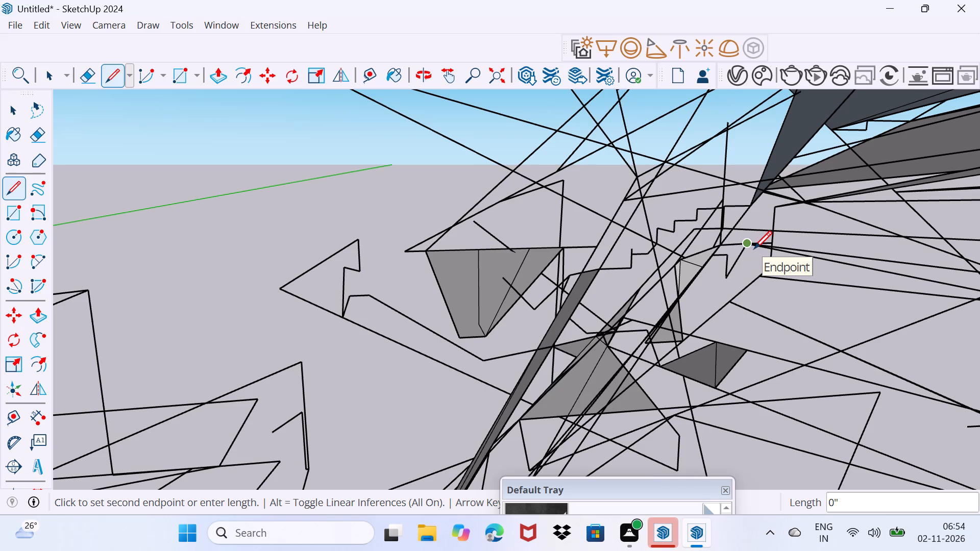
{"action": "left_click", "coordinate": [754, 248]}
{"action": "left_click", "coordinate": [754, 248]}
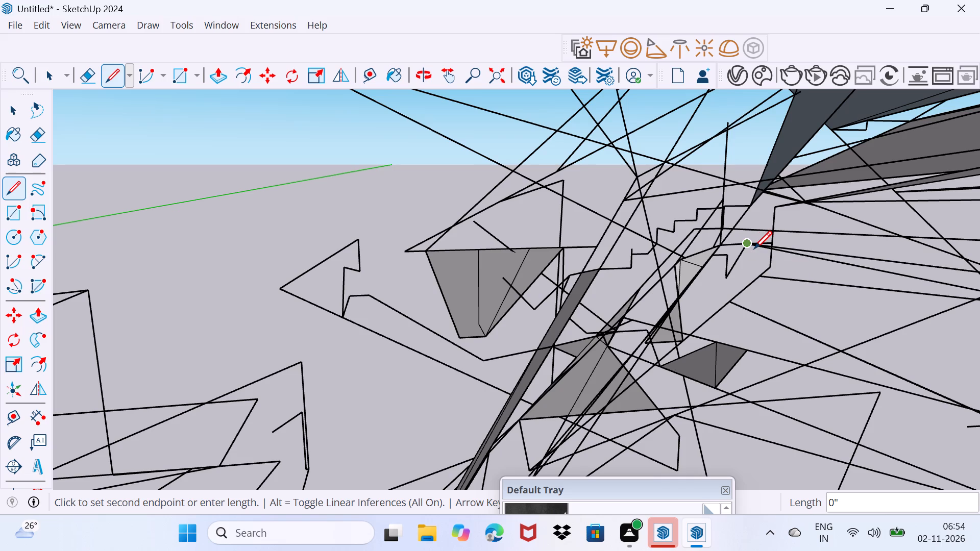
{"action": "left_click", "coordinate": [754, 248]}
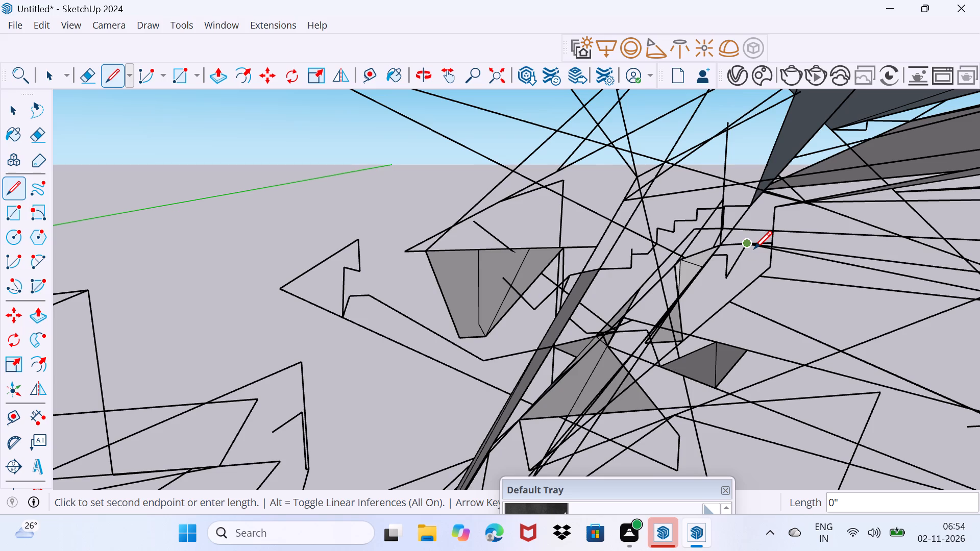
{"action": "left_click", "coordinate": [754, 248]}
{"action": "left_click", "coordinate": [759, 245]}
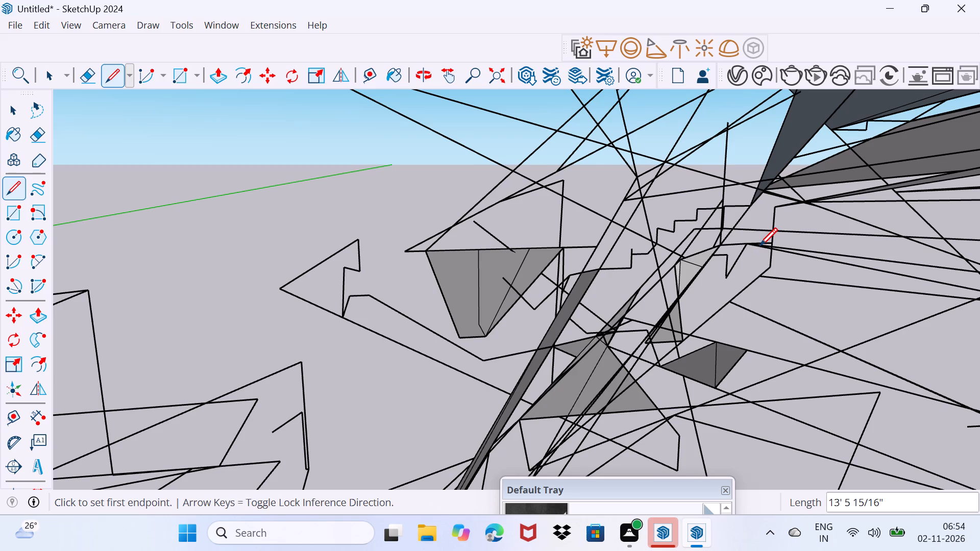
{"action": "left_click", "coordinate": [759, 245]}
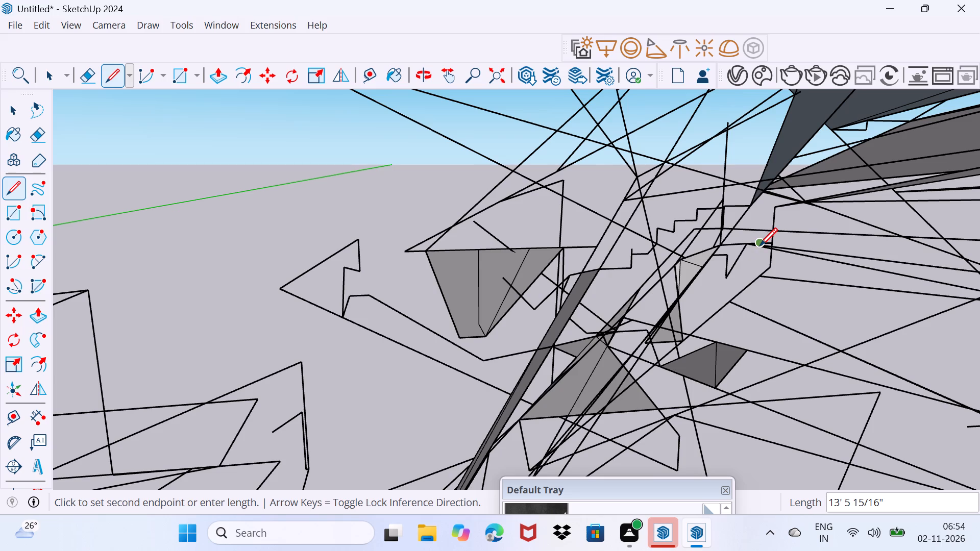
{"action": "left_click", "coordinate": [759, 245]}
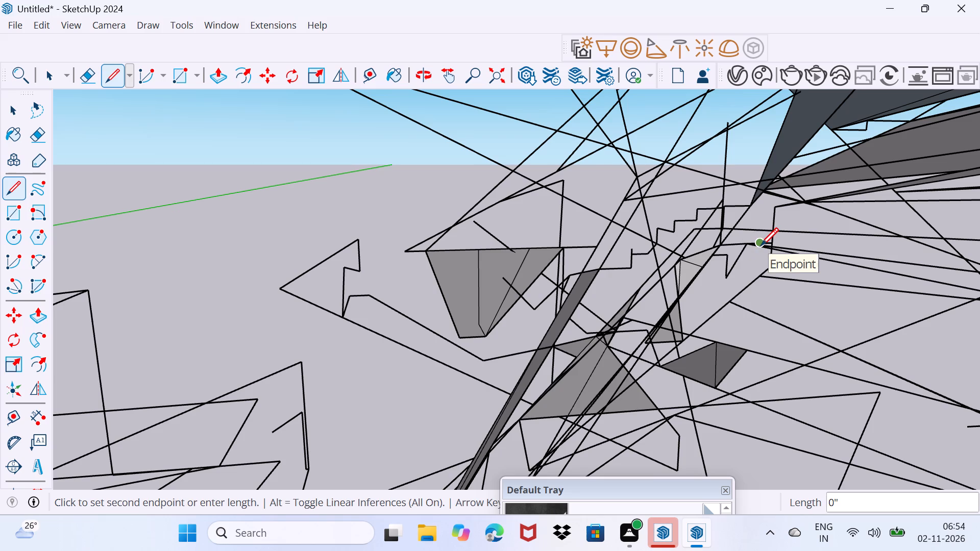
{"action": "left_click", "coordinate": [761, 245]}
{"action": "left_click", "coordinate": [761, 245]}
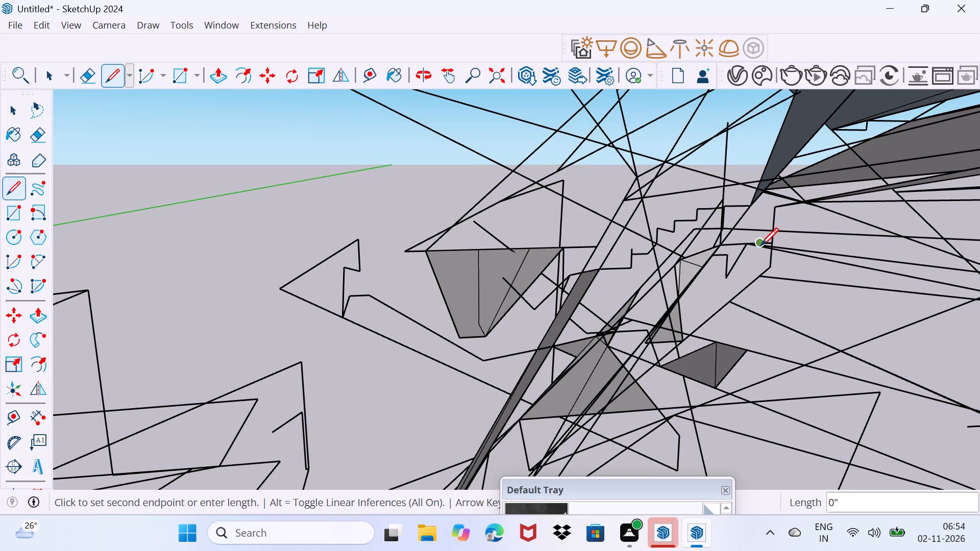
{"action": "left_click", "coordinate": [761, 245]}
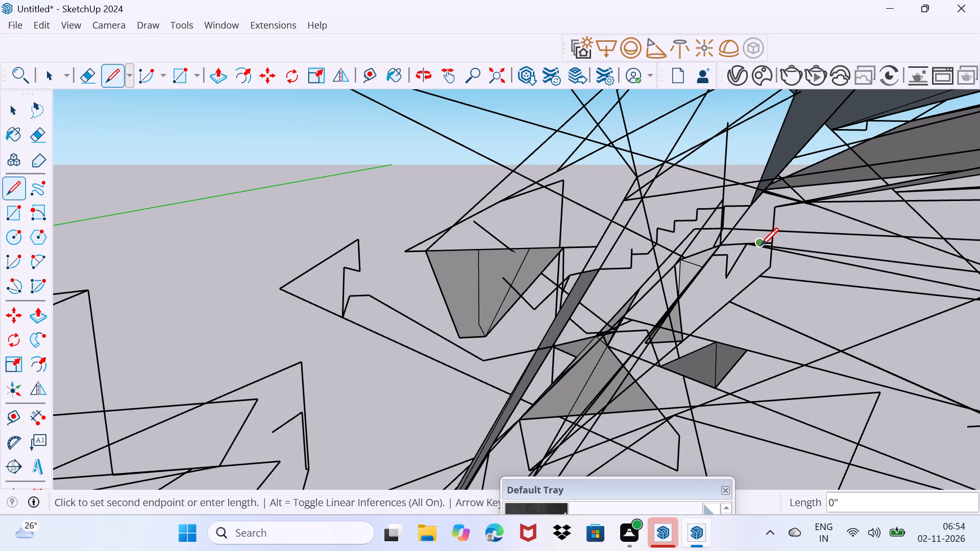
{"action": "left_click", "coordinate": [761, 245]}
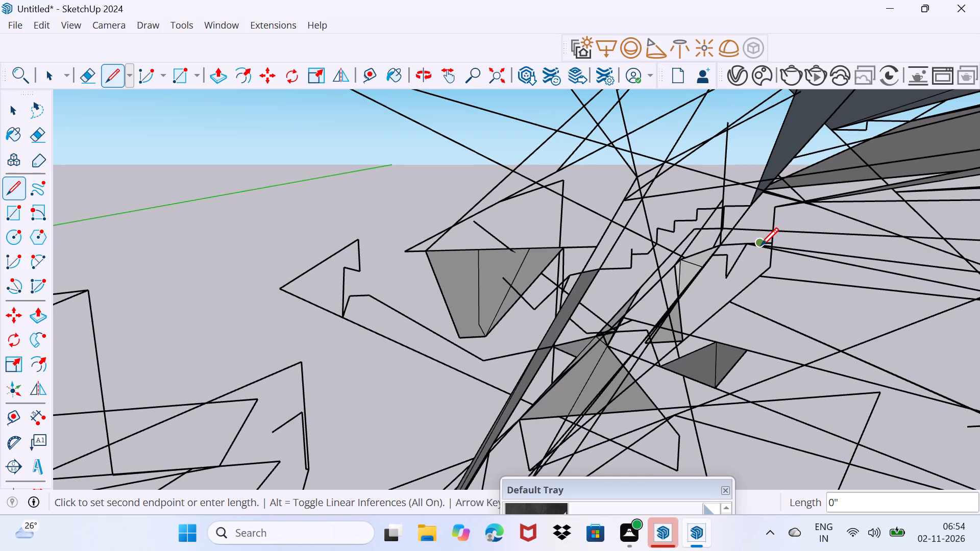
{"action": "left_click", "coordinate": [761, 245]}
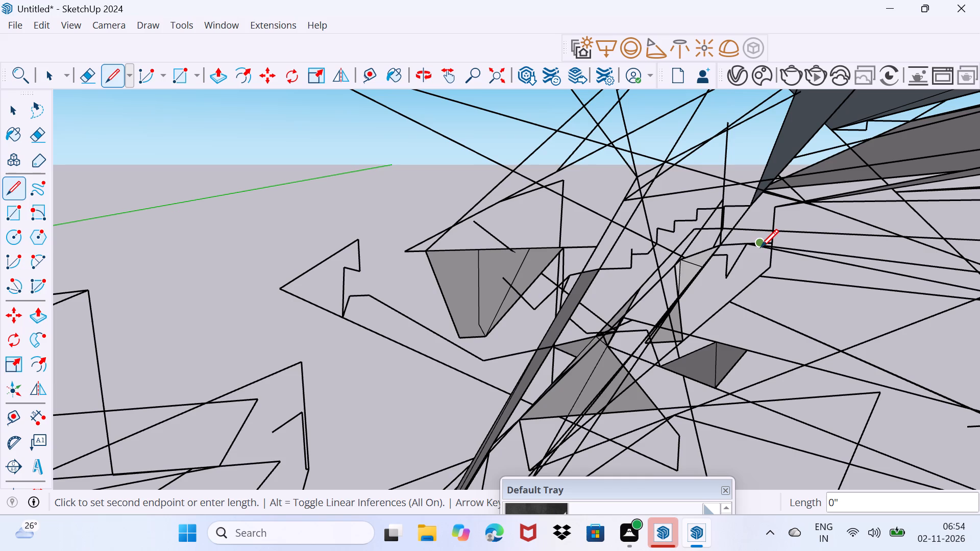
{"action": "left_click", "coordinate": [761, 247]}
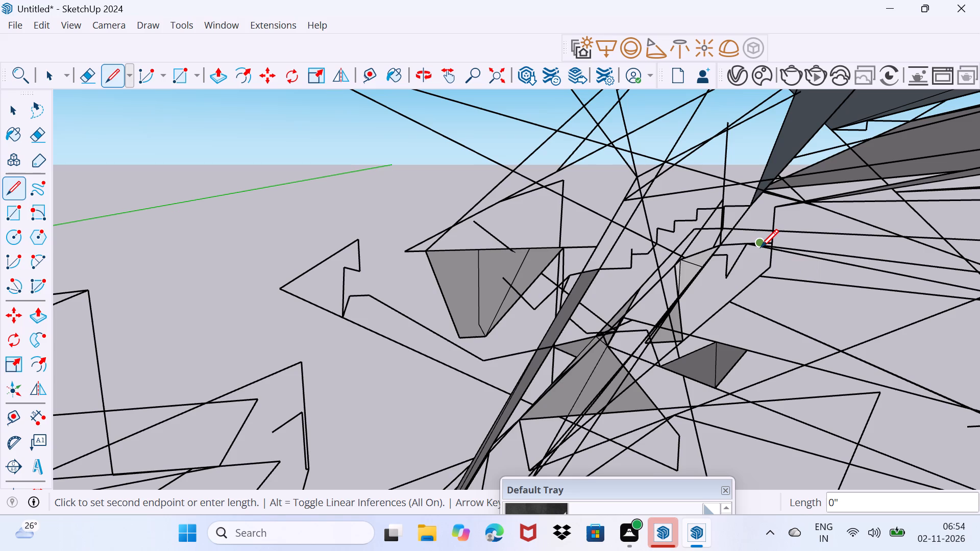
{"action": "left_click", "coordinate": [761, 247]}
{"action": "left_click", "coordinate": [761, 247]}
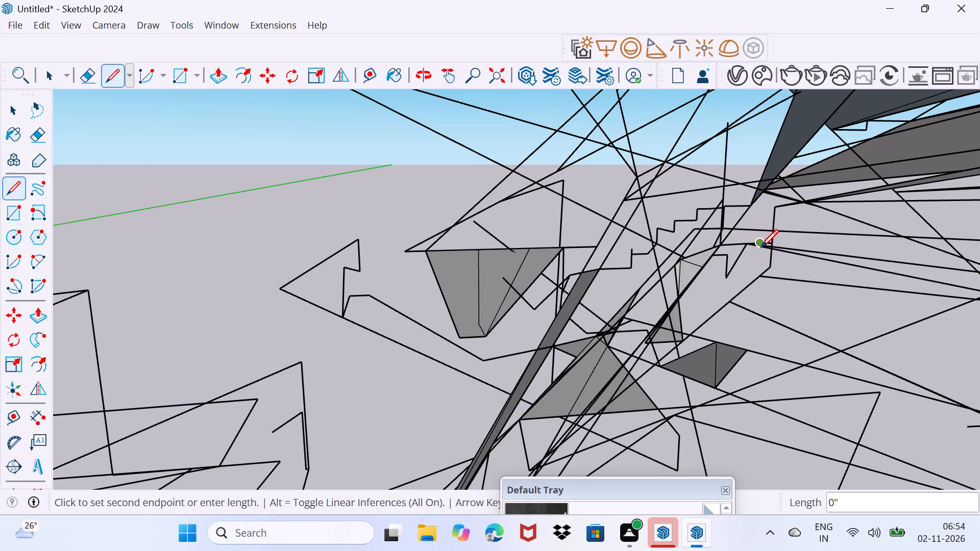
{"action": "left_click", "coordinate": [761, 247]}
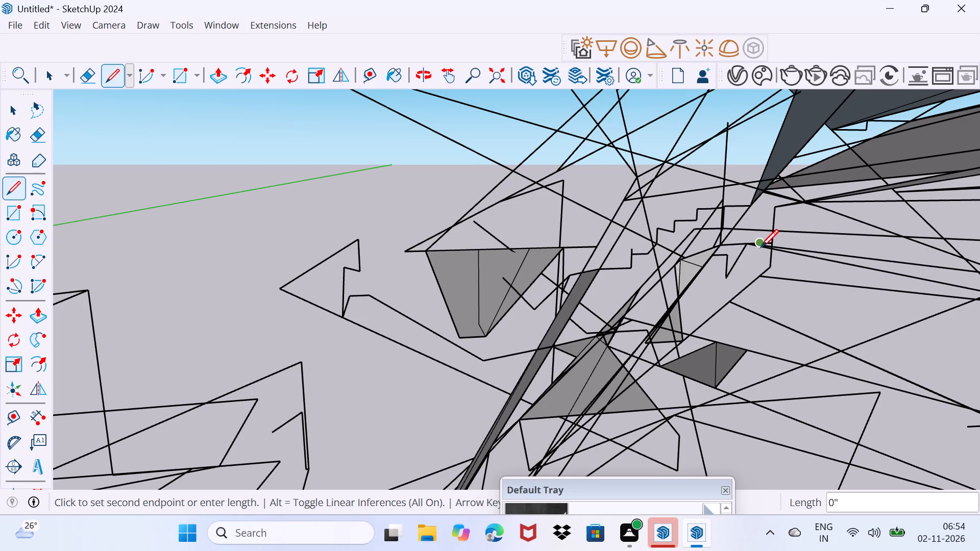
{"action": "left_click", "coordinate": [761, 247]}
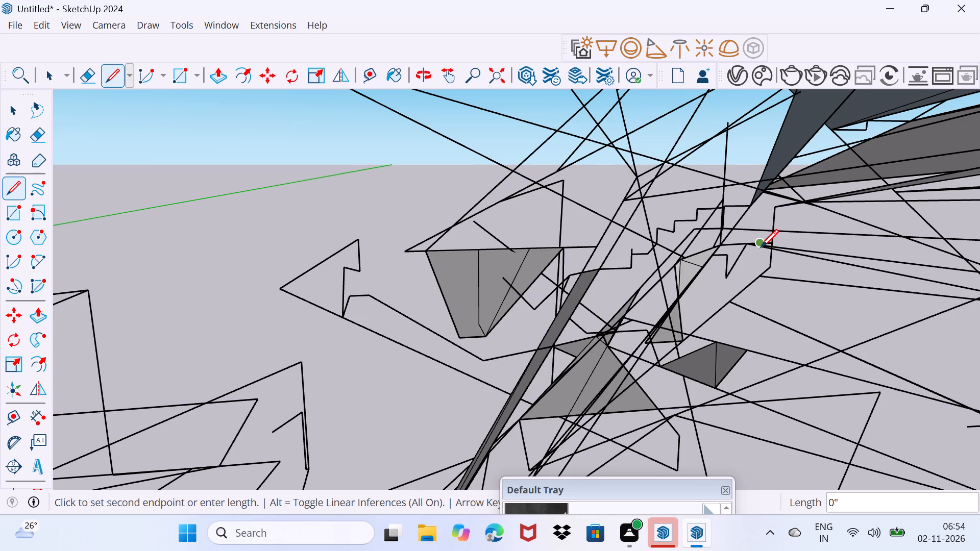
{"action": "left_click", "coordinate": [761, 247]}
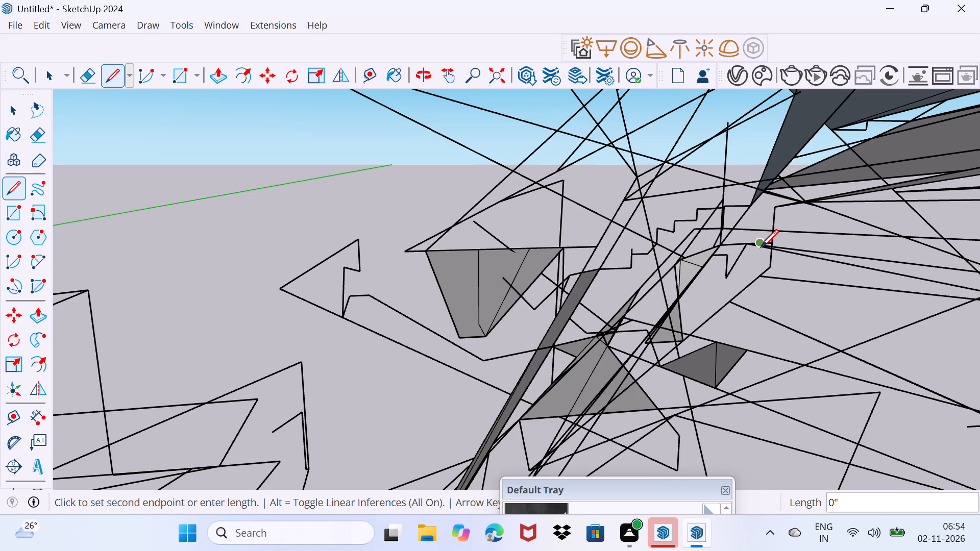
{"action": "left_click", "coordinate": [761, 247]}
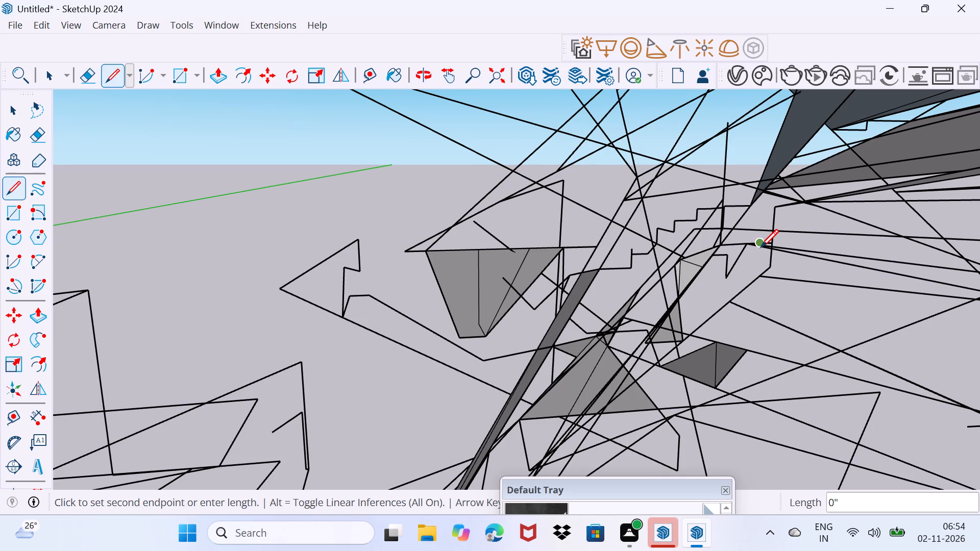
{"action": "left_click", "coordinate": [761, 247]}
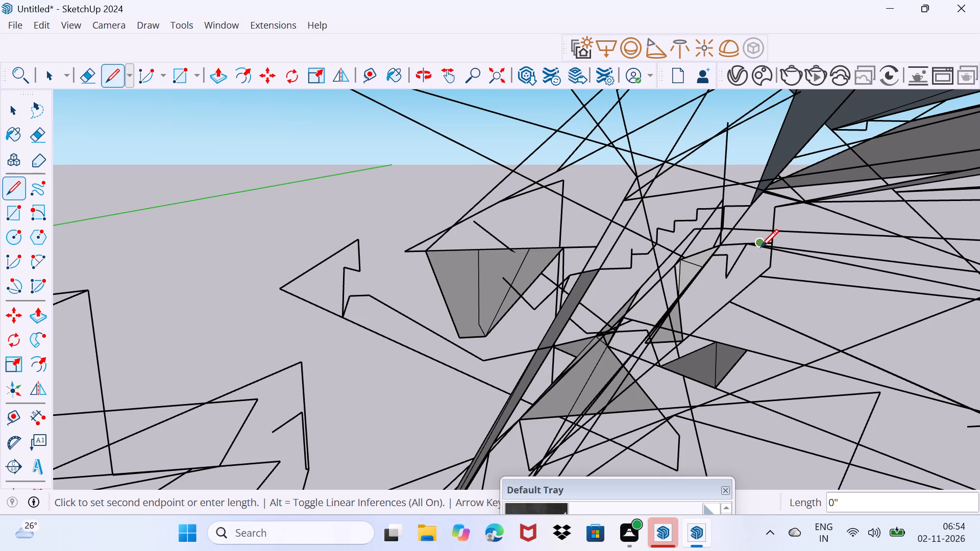
Draw a stub about 3' 5" and a stroke about 24' 6" to the tall vertical edge's lower end, closing a small face.
{"action": "left_click", "coordinate": [761, 247]}
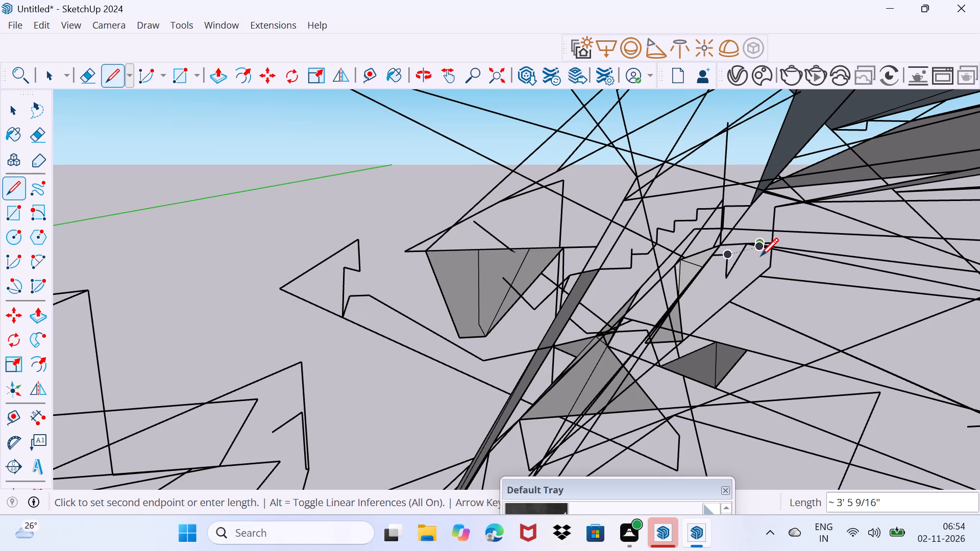
{"action": "left_click", "coordinate": [761, 256]}
{"action": "left_click", "coordinate": [763, 254]}
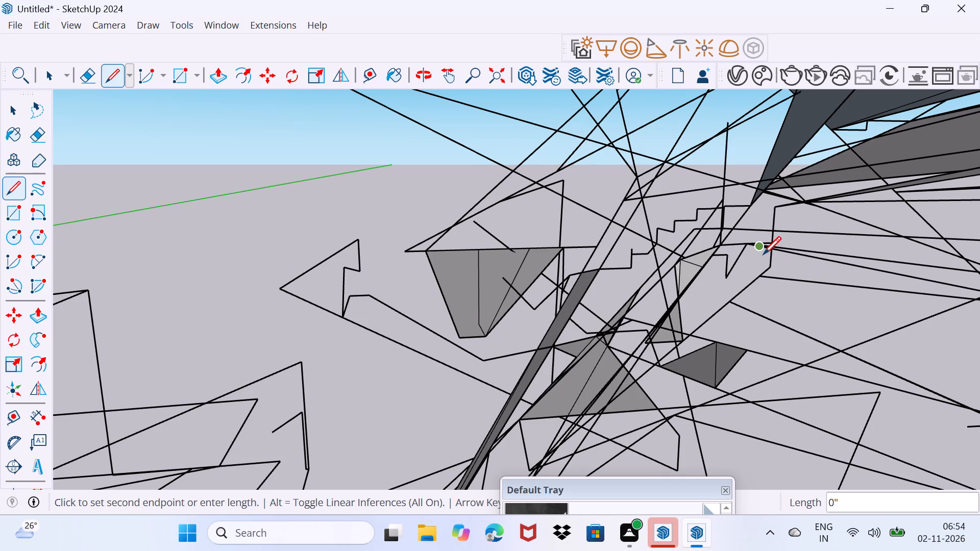
{"action": "left_click", "coordinate": [764, 269]}
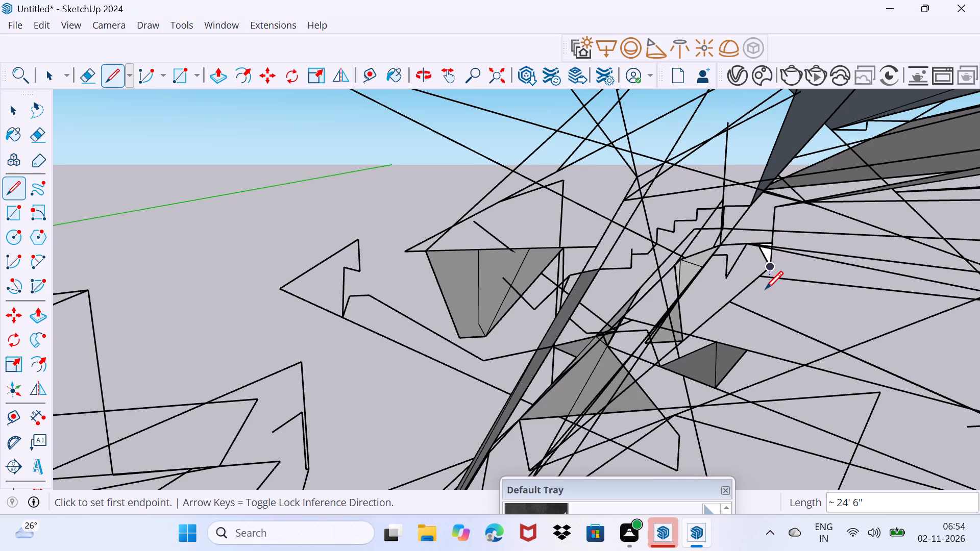
Below the small white face, draw a short tick, a stroke about 637' 8" back to the diagonals, and one down to the pale face's lower corner.
{"action": "left_click", "coordinate": [765, 289]}
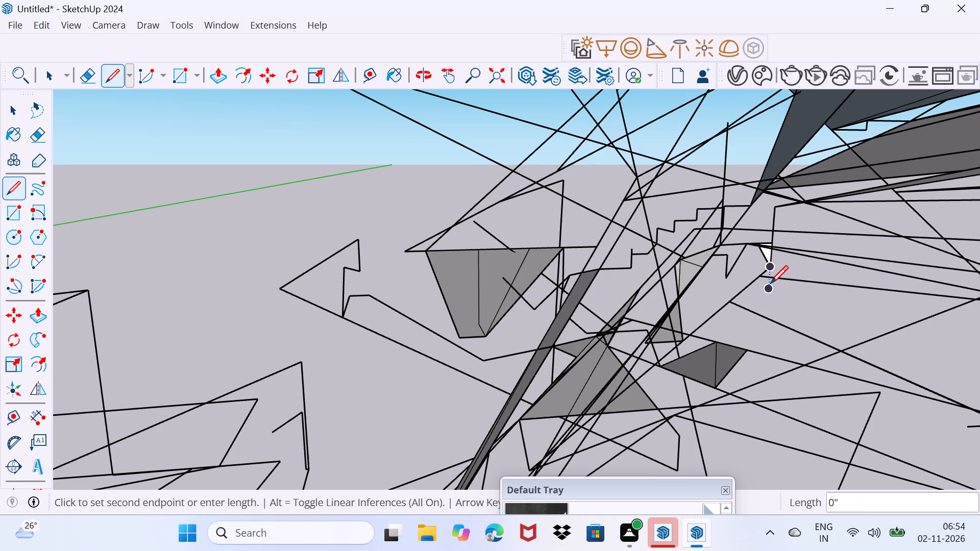
{"action": "left_click", "coordinate": [771, 282]}
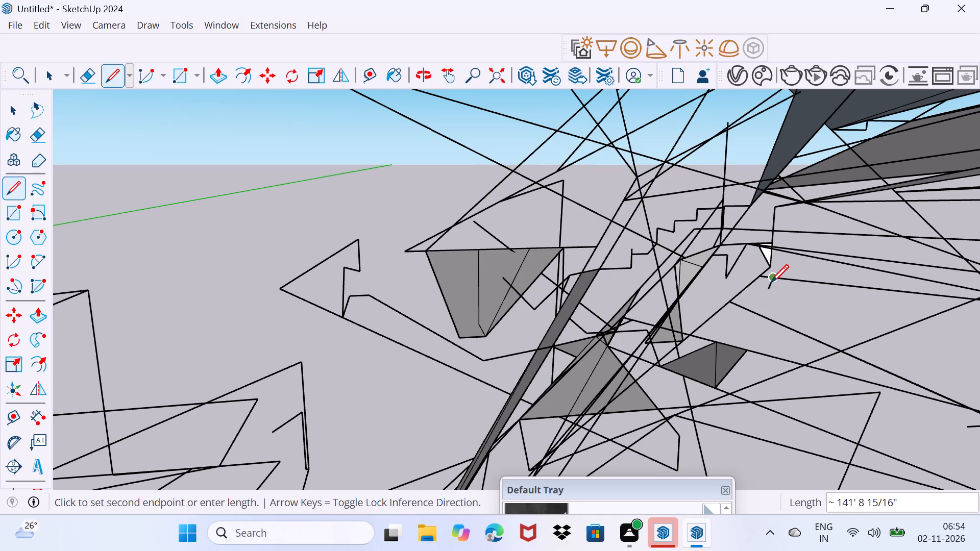
{"action": "left_click", "coordinate": [710, 271]}
{"action": "left_click_drag", "start_coordinate": [673, 345], "coordinate": [676, 359]}
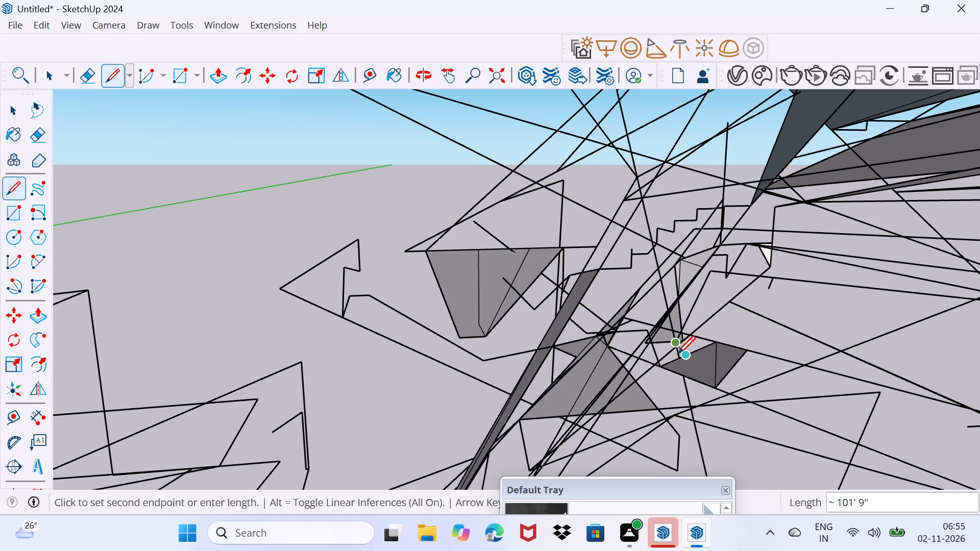
Continue from the pale face's lower corner with strokes about 101' 9" and 189' 7" to edge midpoints, ending on the edge below the dark triangular face.
{"action": "left_click", "coordinate": [677, 354]}
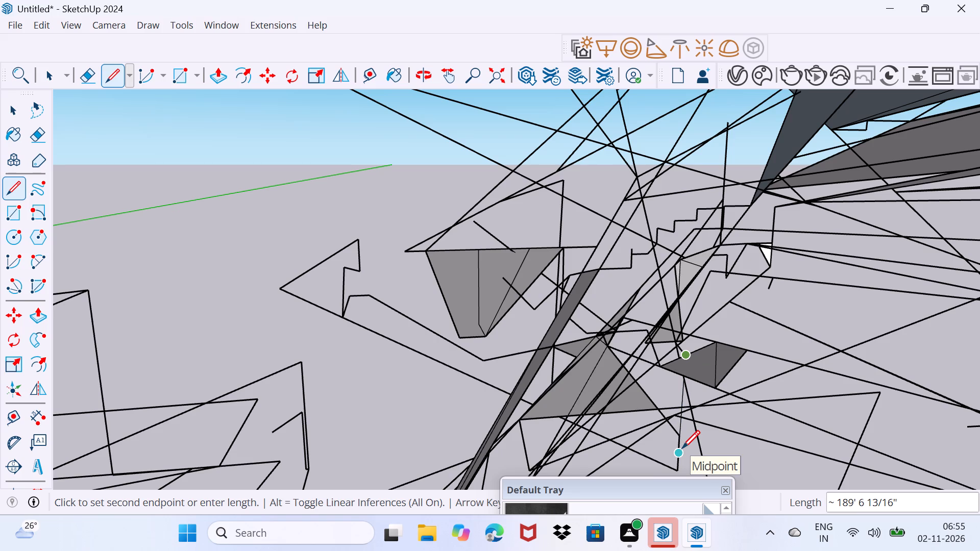
{"action": "left_click", "coordinate": [682, 448]}
{"action": "left_click", "coordinate": [719, 404]}
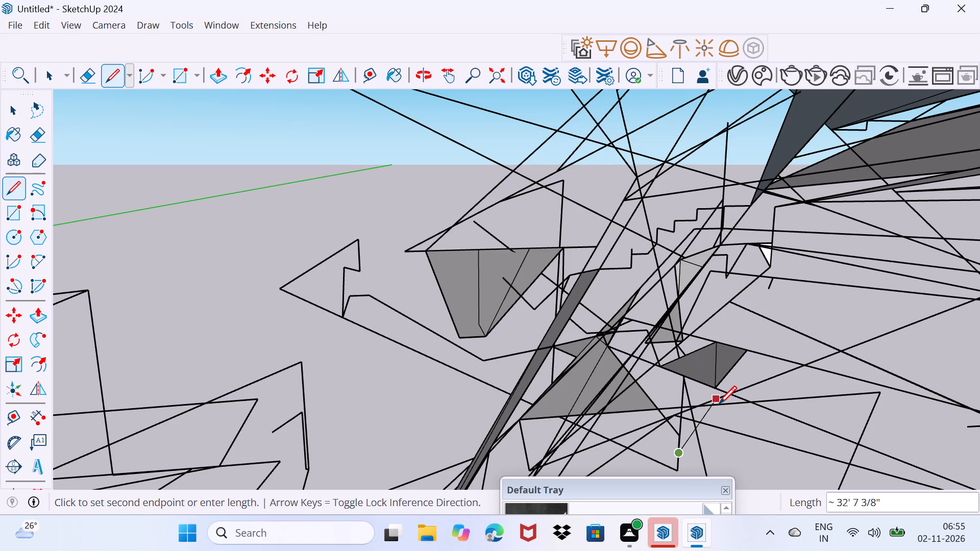
{"action": "left_click", "coordinate": [725, 394]}
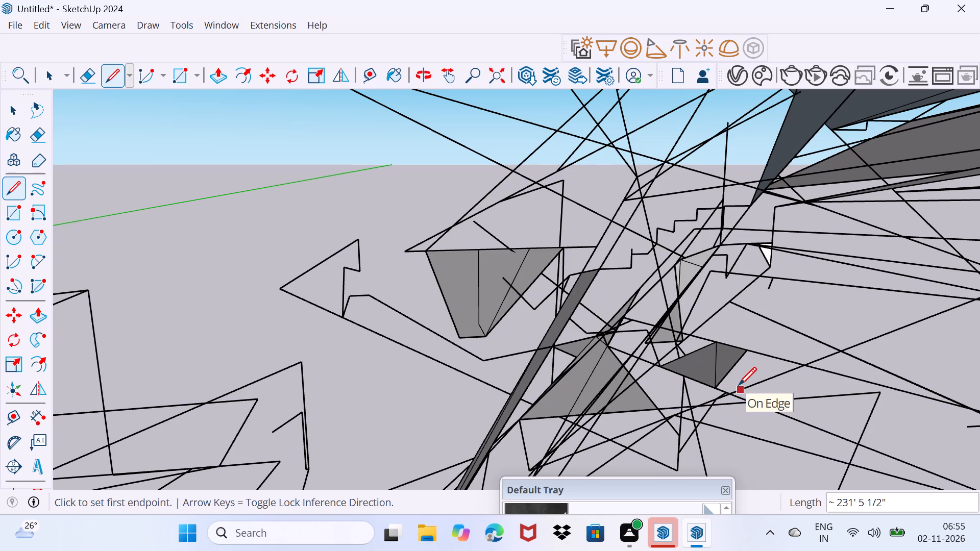
Starting on the diagonal edge beside the dark triangular face, draw a small step with a vertical rise and a short flat stroke.
{"action": "left_click", "coordinate": [739, 385]}
{"action": "left_click", "coordinate": [747, 379]}
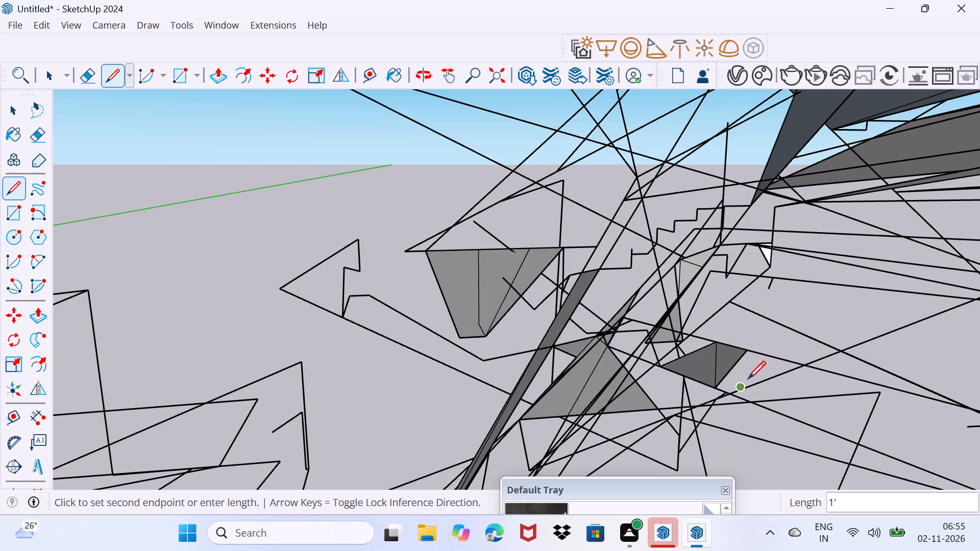
{"action": "left_click", "coordinate": [748, 379]}
{"action": "left_click", "coordinate": [748, 379]}
{"action": "left_click", "coordinate": [748, 379]}
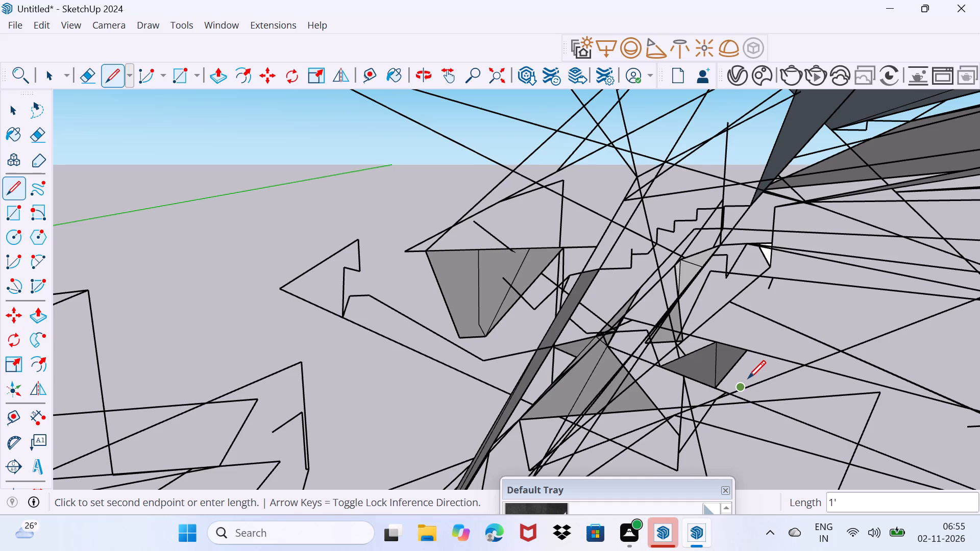
{"action": "left_click", "coordinate": [756, 370]}
{"action": "left_click", "coordinate": [756, 370]}
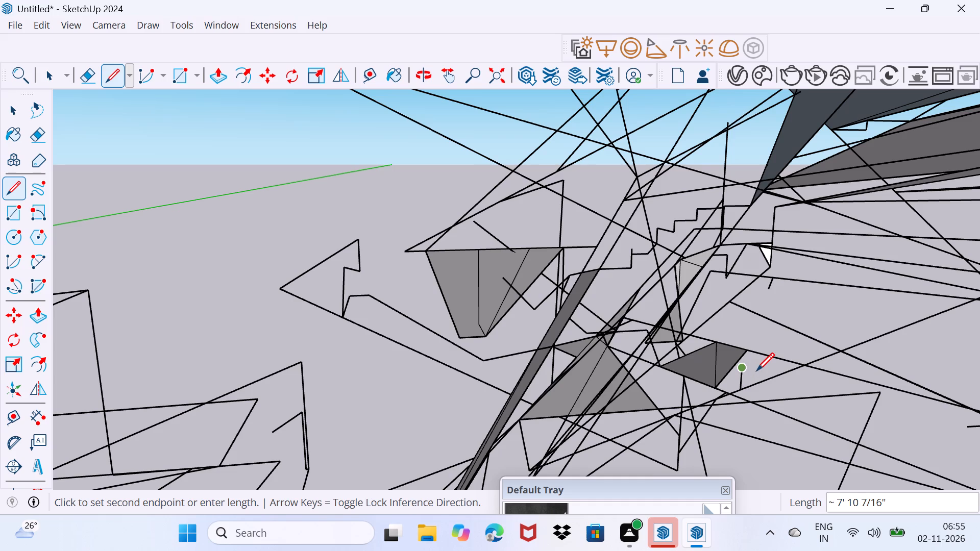
{"action": "left_click", "coordinate": [756, 370]}
{"action": "left_click", "coordinate": [758, 369]}
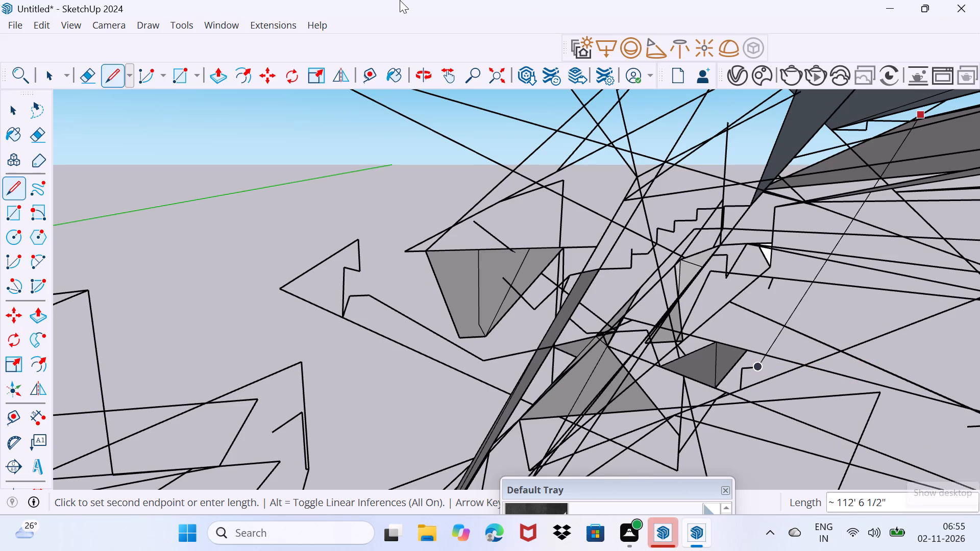
From the small step, draw a stroke about 205' 10" to the grey quadrilateral face, a short slanted stroke, and a short vertical drop.
{"action": "left_click", "coordinate": [524, 259]}
{"action": "left_click", "coordinate": [542, 296]}
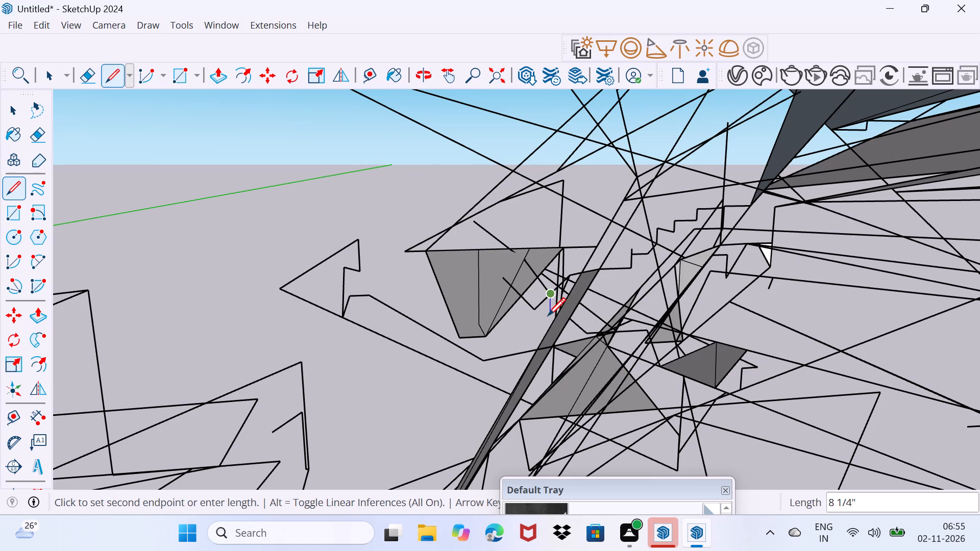
{"action": "left_click", "coordinate": [548, 316]}
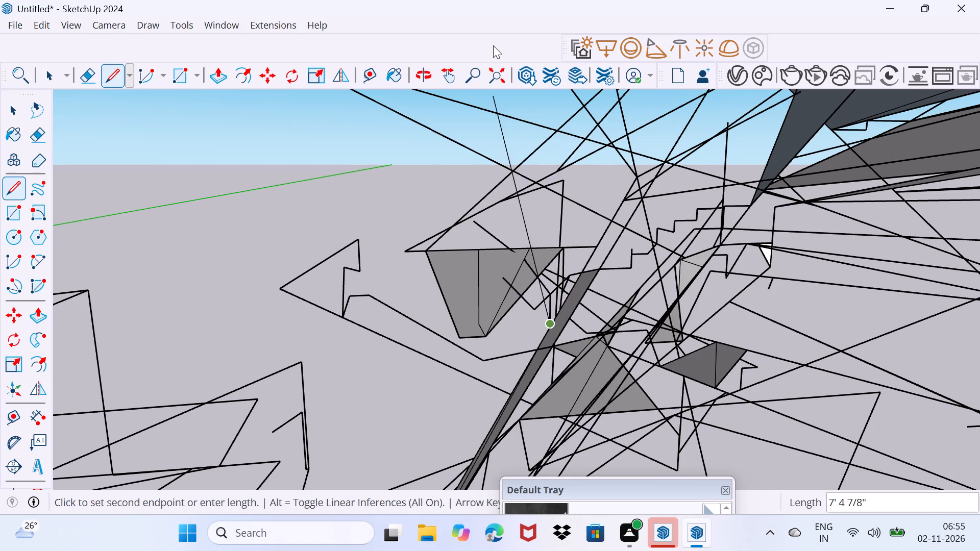
Draw a stroke about 5' 8" up past the grey quadrilateral face, ending in a small step with a short drop and flat stroke.
{"action": "left_click_drag", "start_coordinate": [488, 82], "coordinate": [486, 89]}
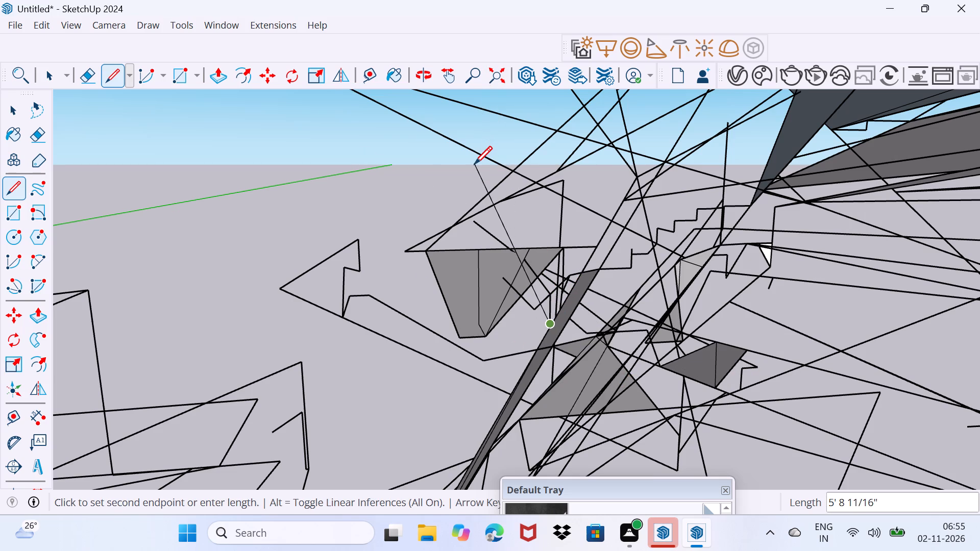
{"action": "left_click", "coordinate": [474, 172]}
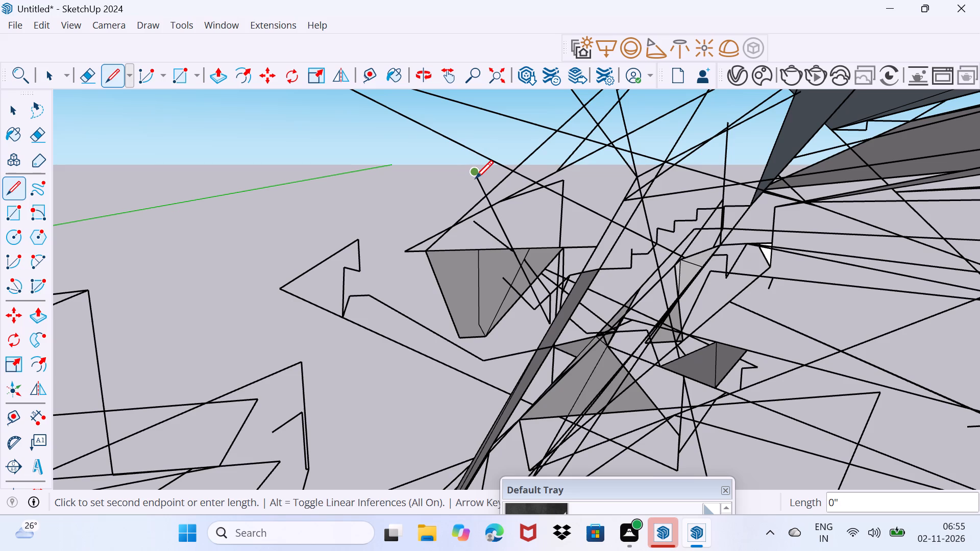
{"action": "left_click", "coordinate": [475, 178]}
{"action": "left_click", "coordinate": [461, 184]}
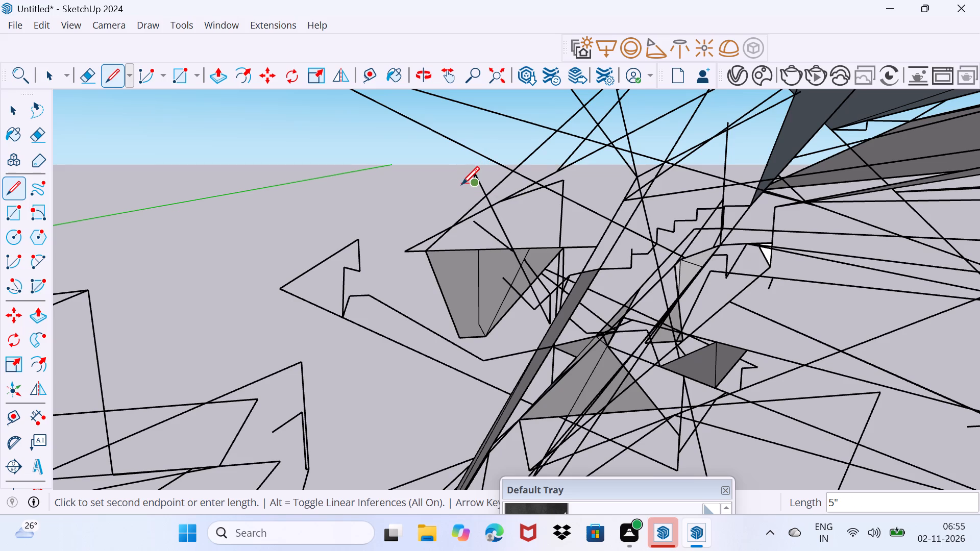
{"action": "left_click", "coordinate": [461, 184]}
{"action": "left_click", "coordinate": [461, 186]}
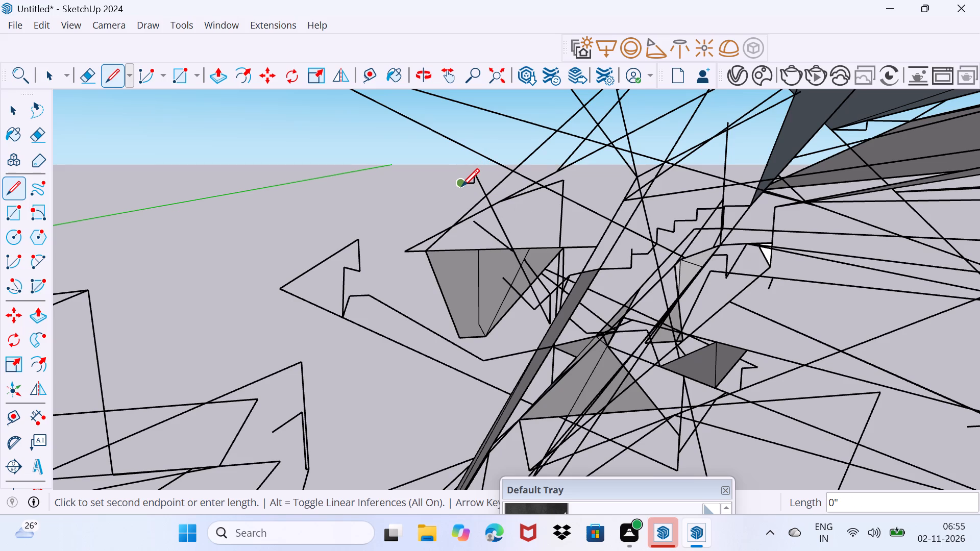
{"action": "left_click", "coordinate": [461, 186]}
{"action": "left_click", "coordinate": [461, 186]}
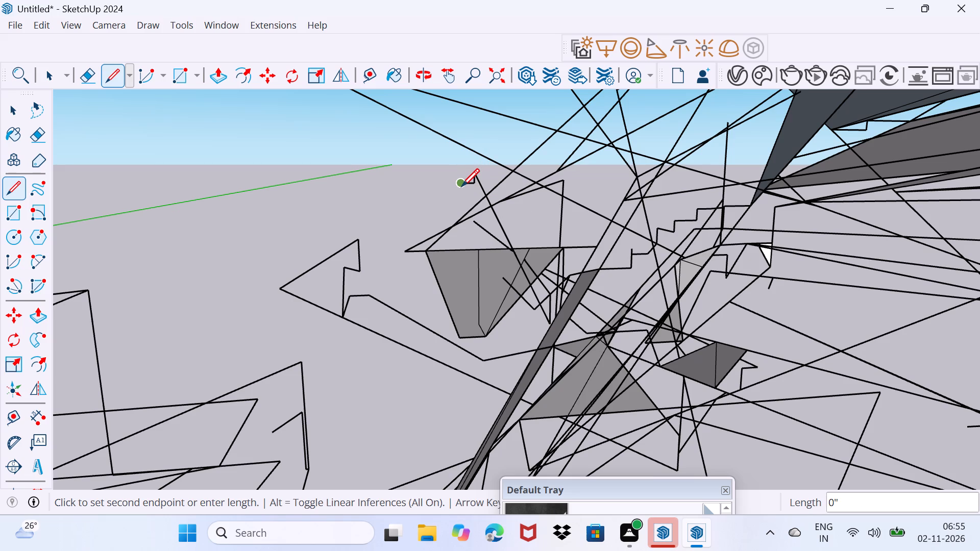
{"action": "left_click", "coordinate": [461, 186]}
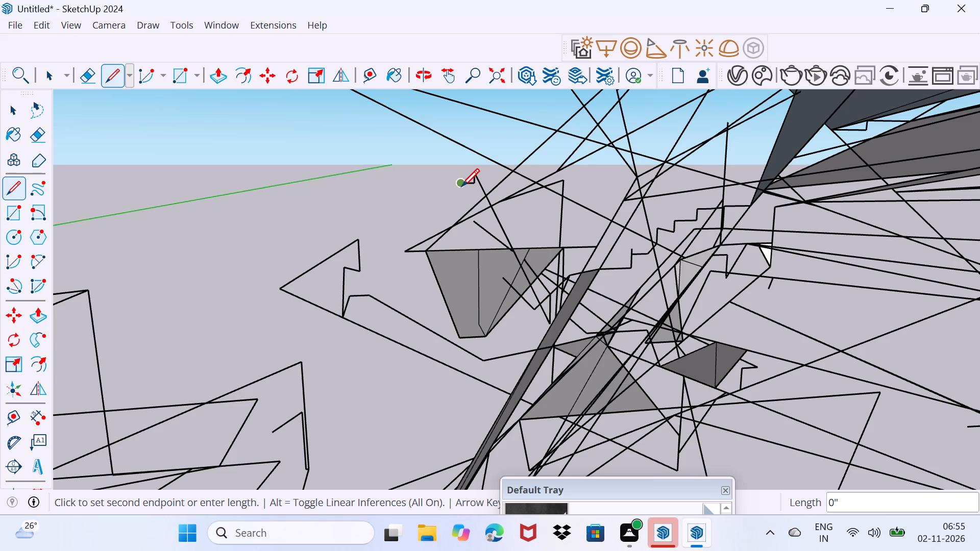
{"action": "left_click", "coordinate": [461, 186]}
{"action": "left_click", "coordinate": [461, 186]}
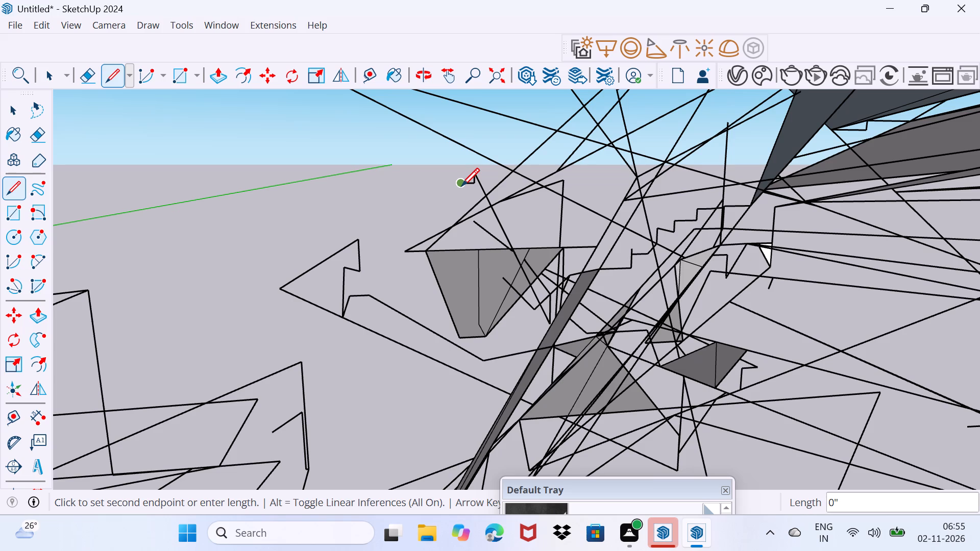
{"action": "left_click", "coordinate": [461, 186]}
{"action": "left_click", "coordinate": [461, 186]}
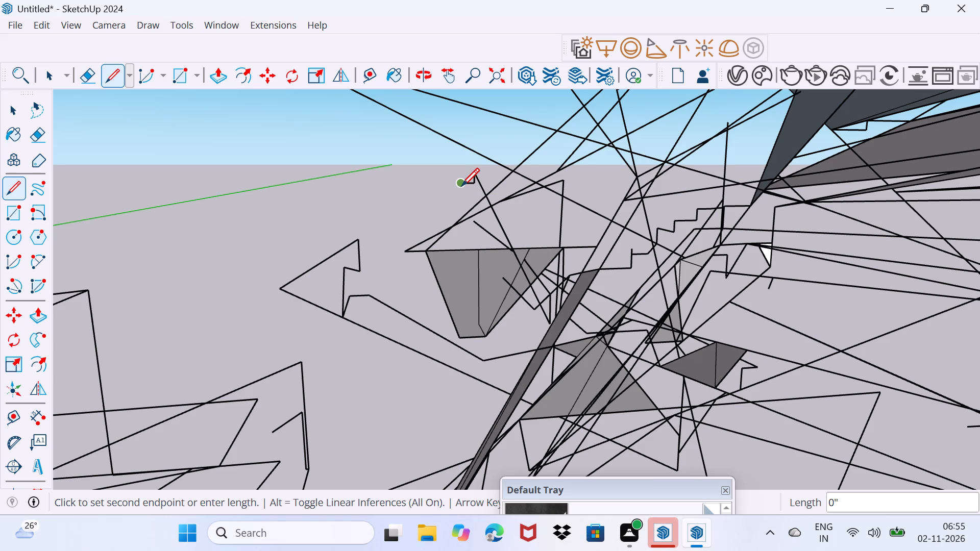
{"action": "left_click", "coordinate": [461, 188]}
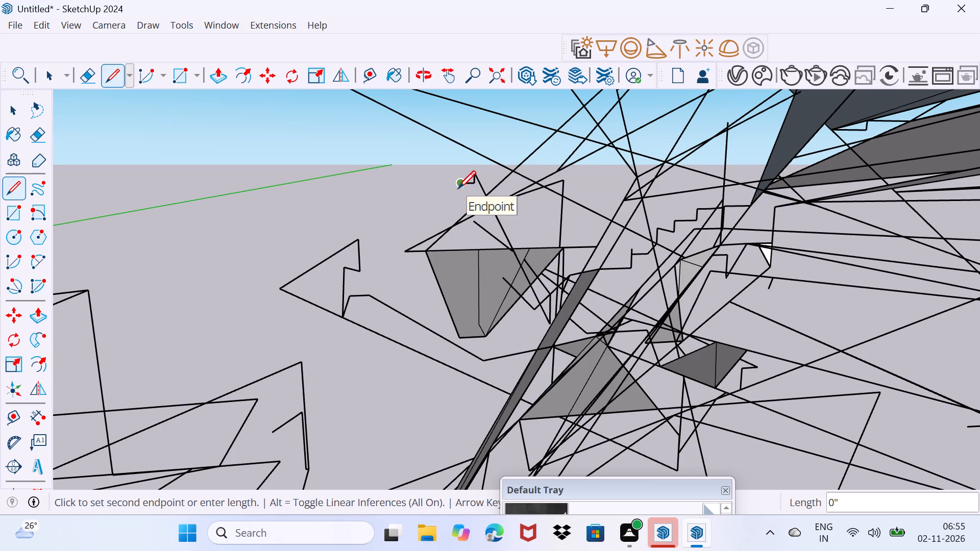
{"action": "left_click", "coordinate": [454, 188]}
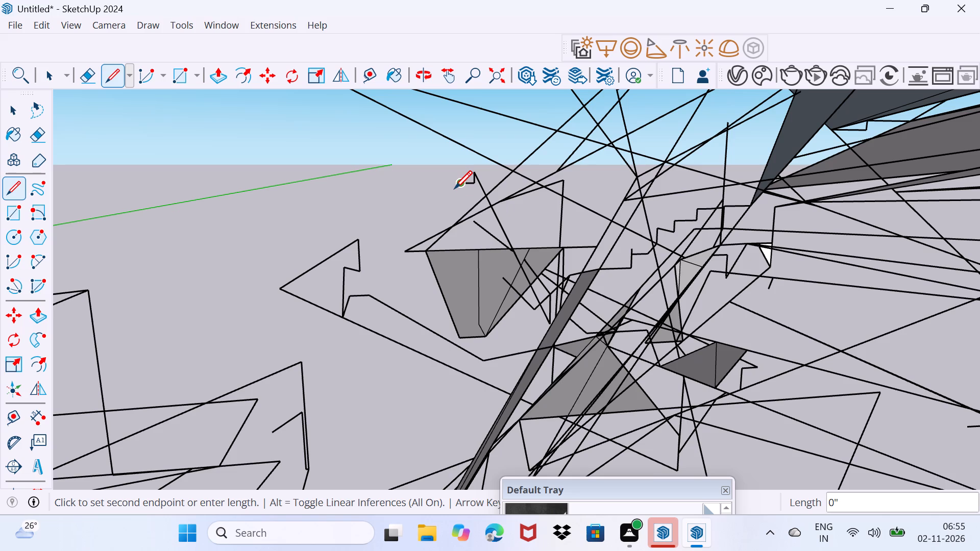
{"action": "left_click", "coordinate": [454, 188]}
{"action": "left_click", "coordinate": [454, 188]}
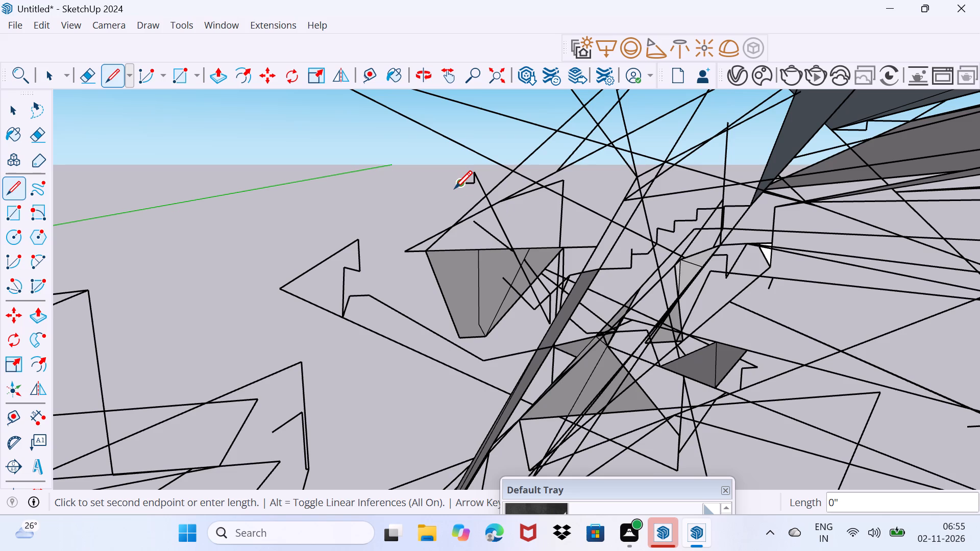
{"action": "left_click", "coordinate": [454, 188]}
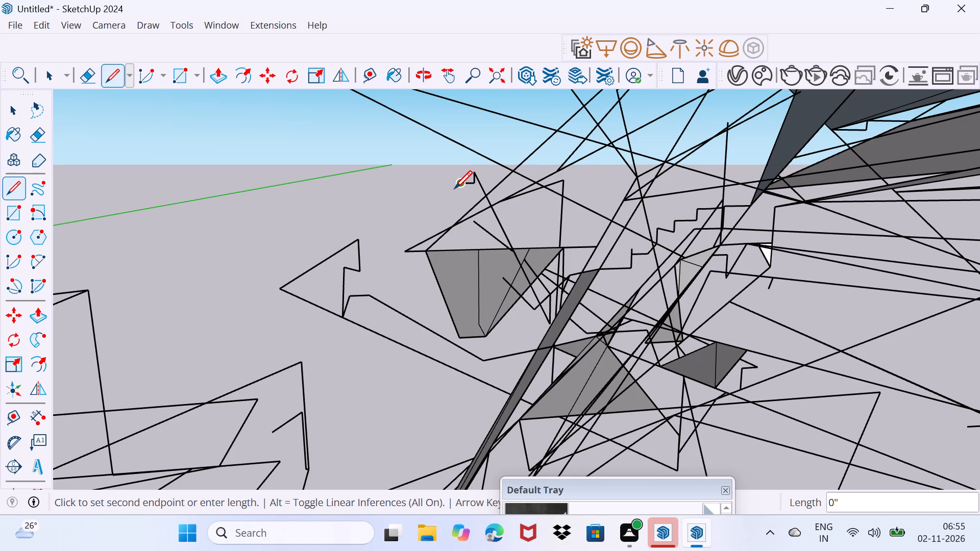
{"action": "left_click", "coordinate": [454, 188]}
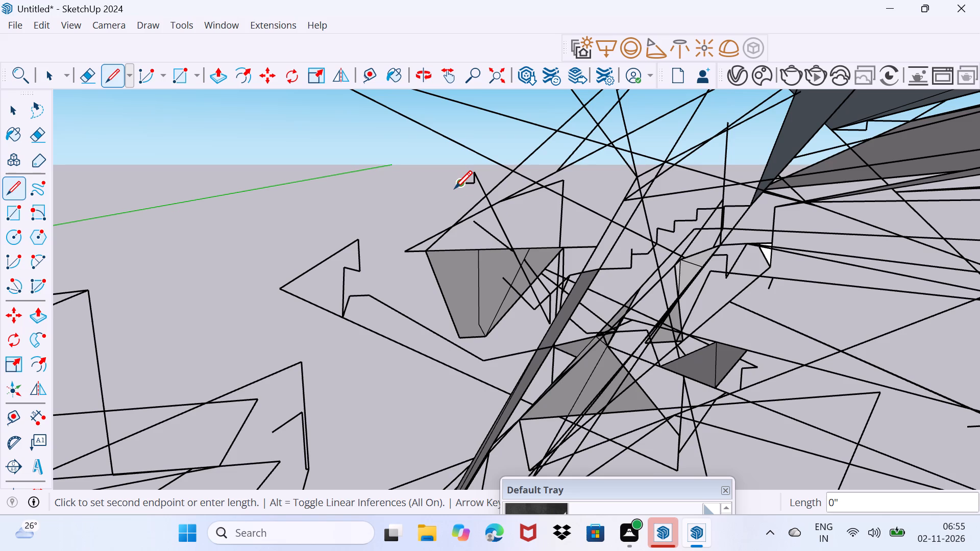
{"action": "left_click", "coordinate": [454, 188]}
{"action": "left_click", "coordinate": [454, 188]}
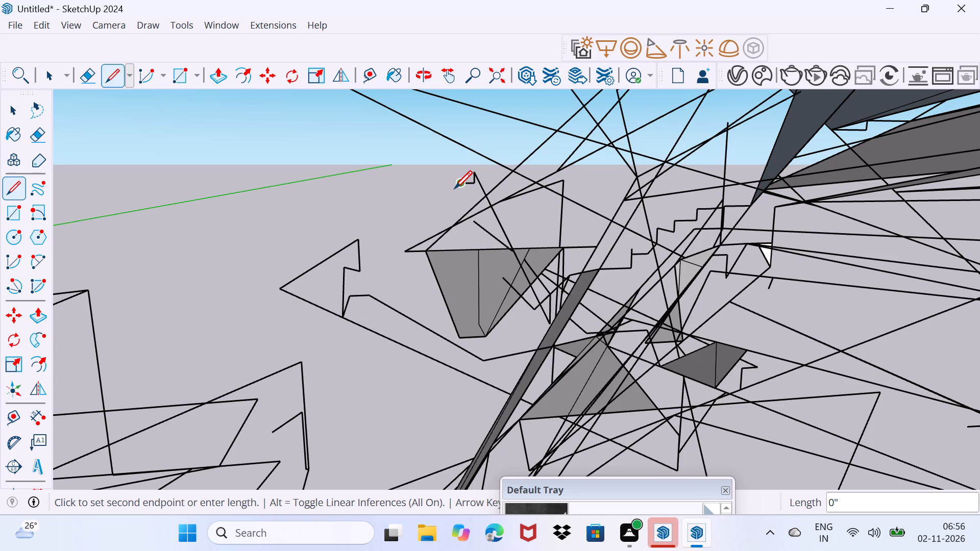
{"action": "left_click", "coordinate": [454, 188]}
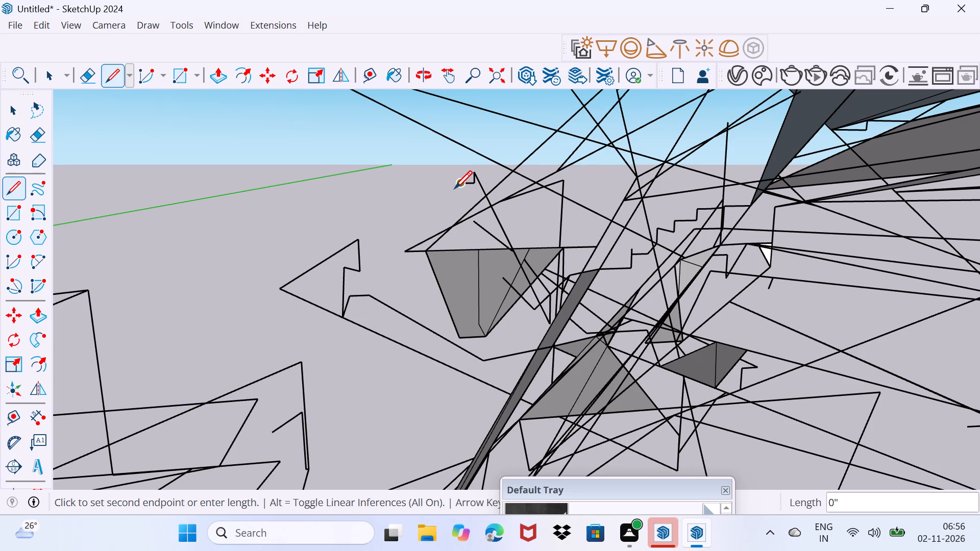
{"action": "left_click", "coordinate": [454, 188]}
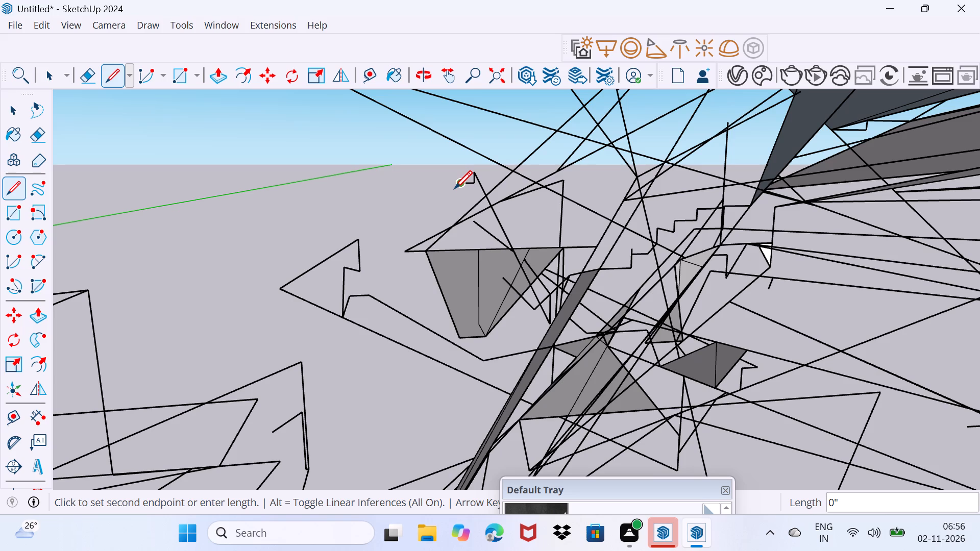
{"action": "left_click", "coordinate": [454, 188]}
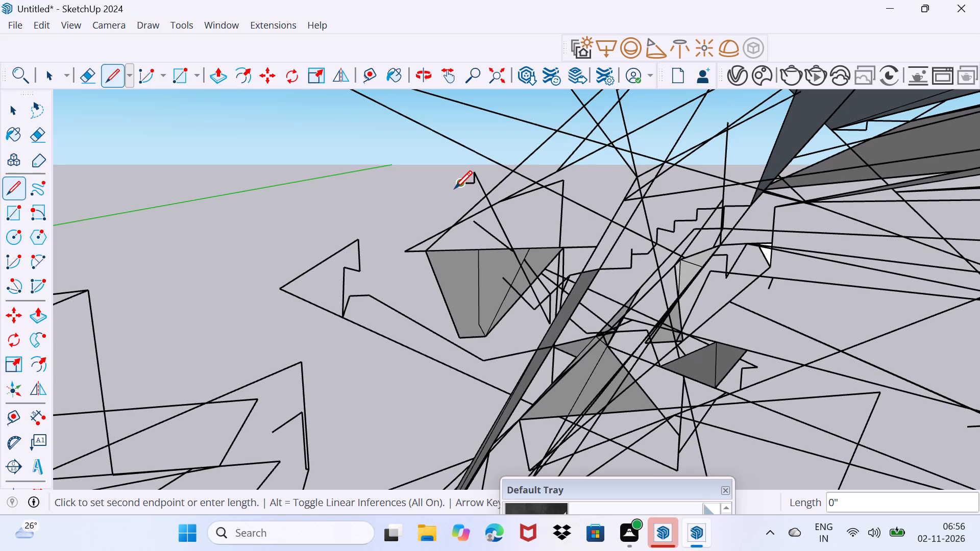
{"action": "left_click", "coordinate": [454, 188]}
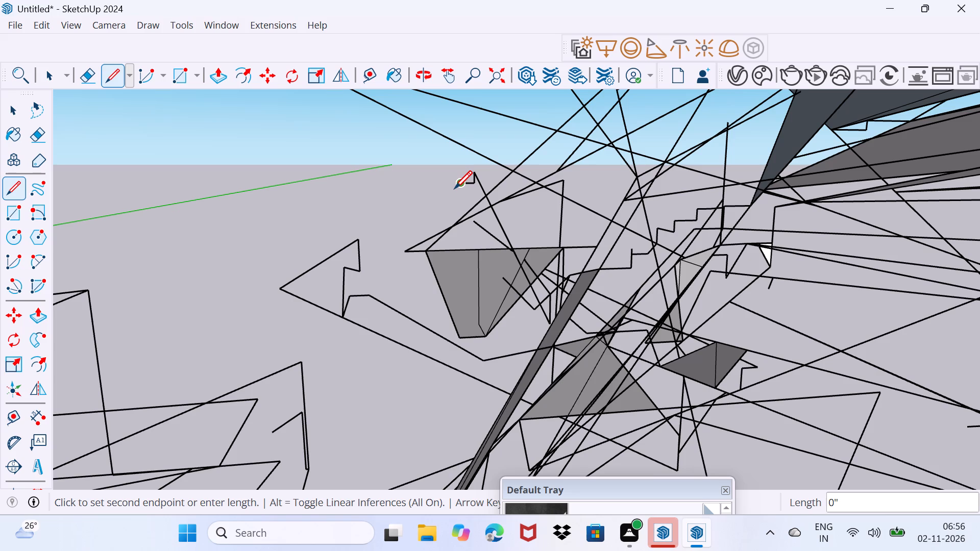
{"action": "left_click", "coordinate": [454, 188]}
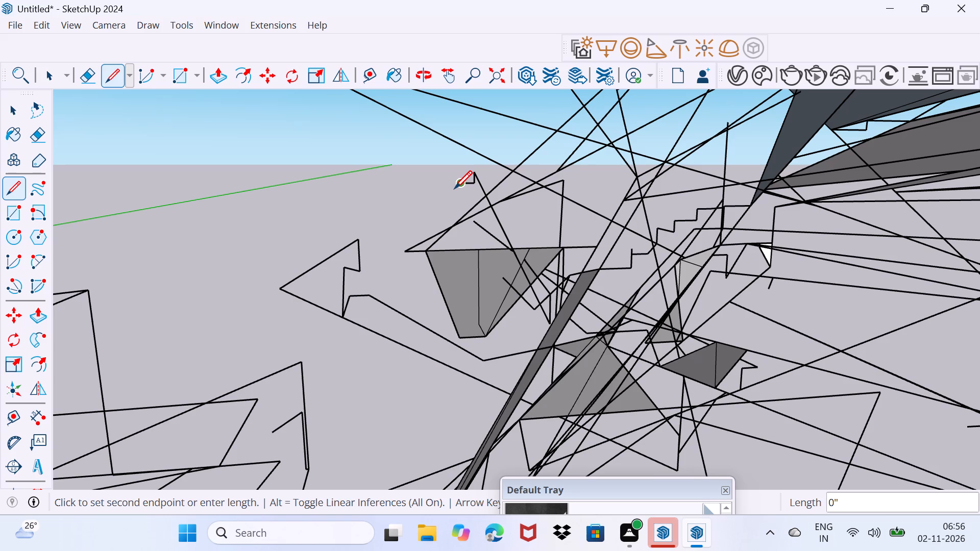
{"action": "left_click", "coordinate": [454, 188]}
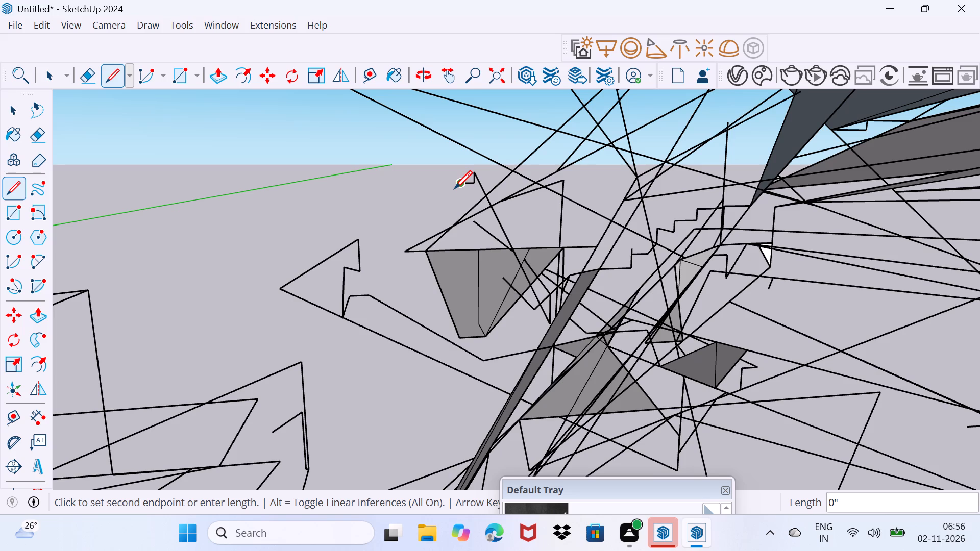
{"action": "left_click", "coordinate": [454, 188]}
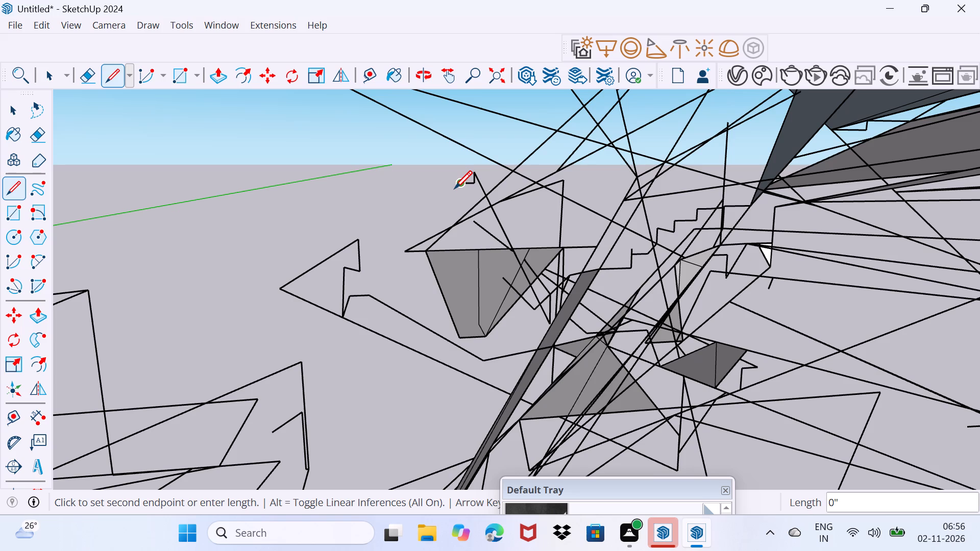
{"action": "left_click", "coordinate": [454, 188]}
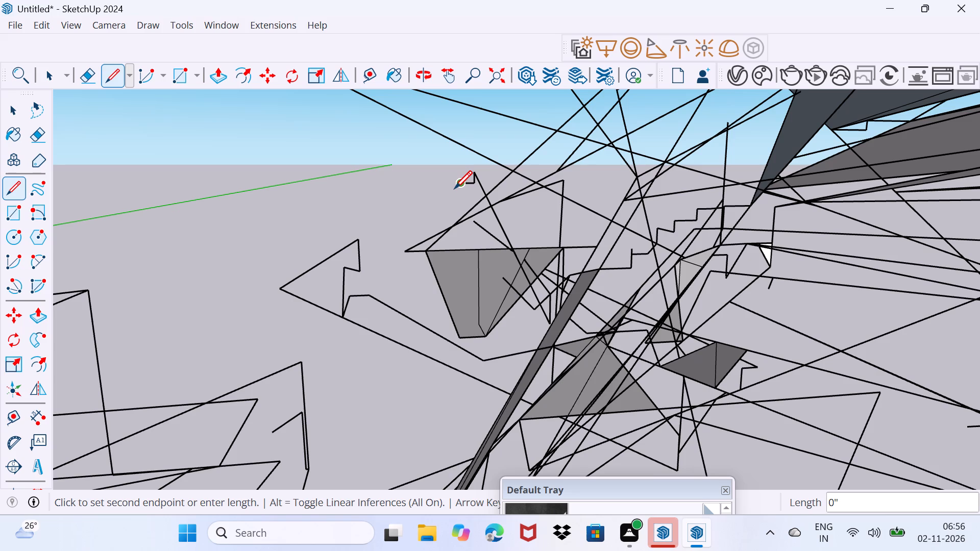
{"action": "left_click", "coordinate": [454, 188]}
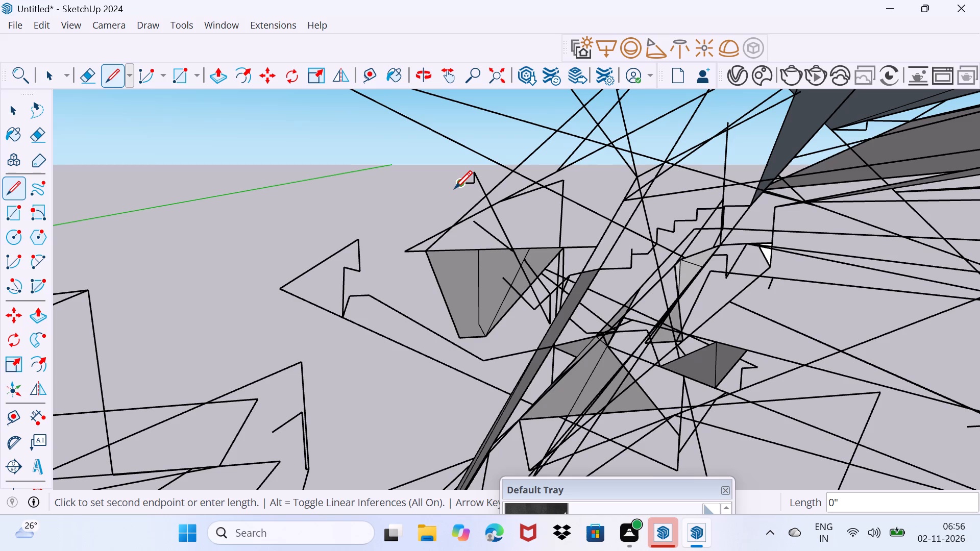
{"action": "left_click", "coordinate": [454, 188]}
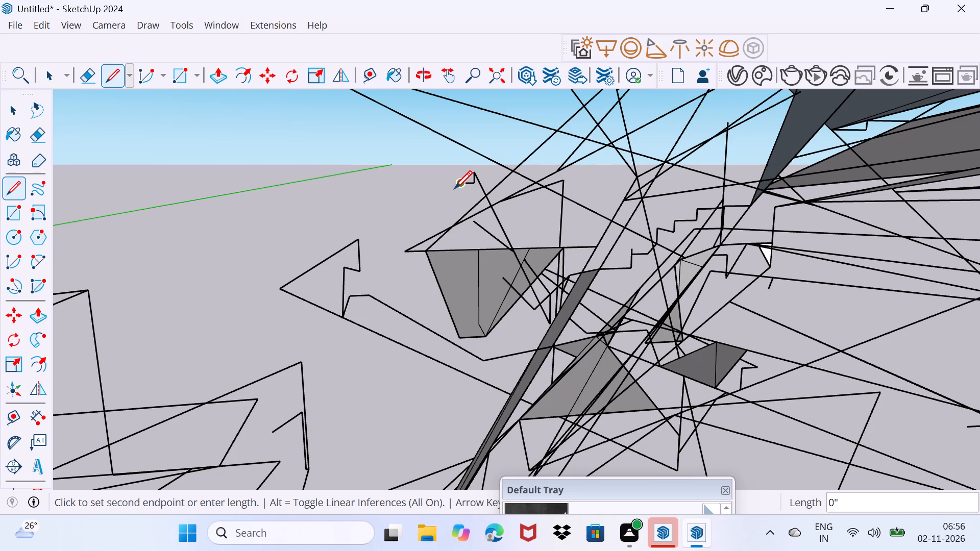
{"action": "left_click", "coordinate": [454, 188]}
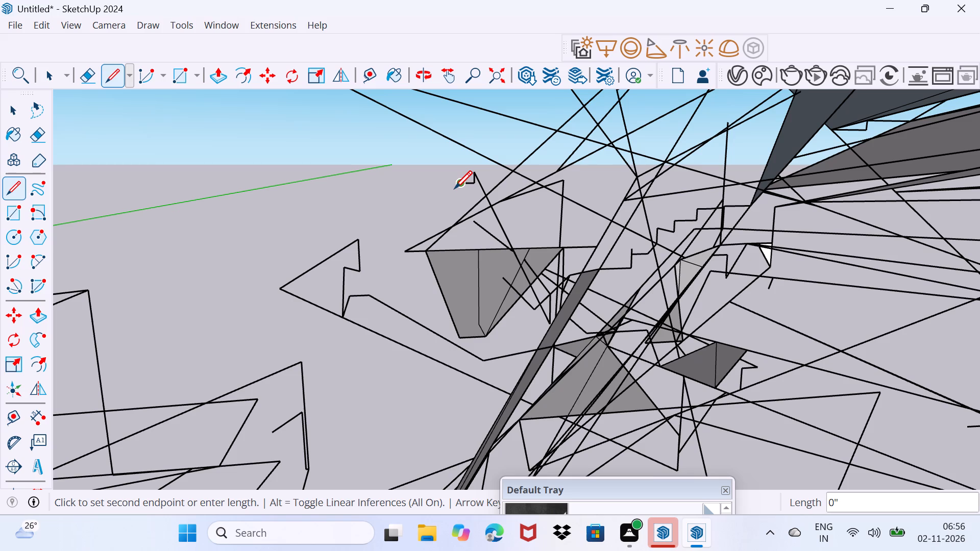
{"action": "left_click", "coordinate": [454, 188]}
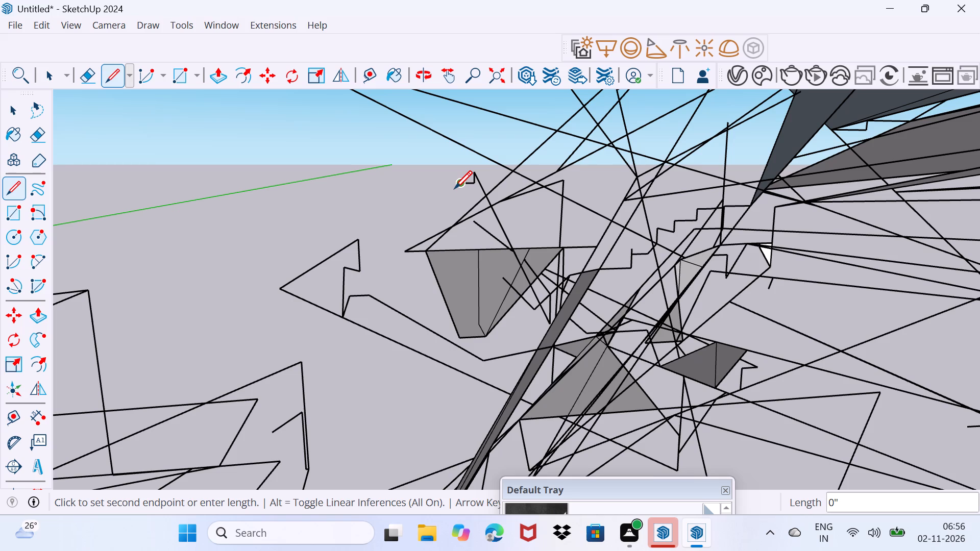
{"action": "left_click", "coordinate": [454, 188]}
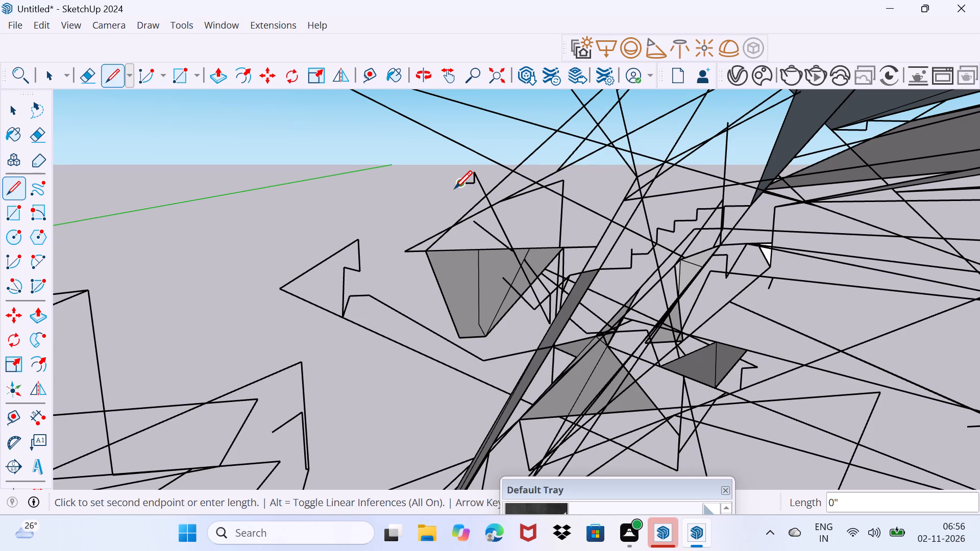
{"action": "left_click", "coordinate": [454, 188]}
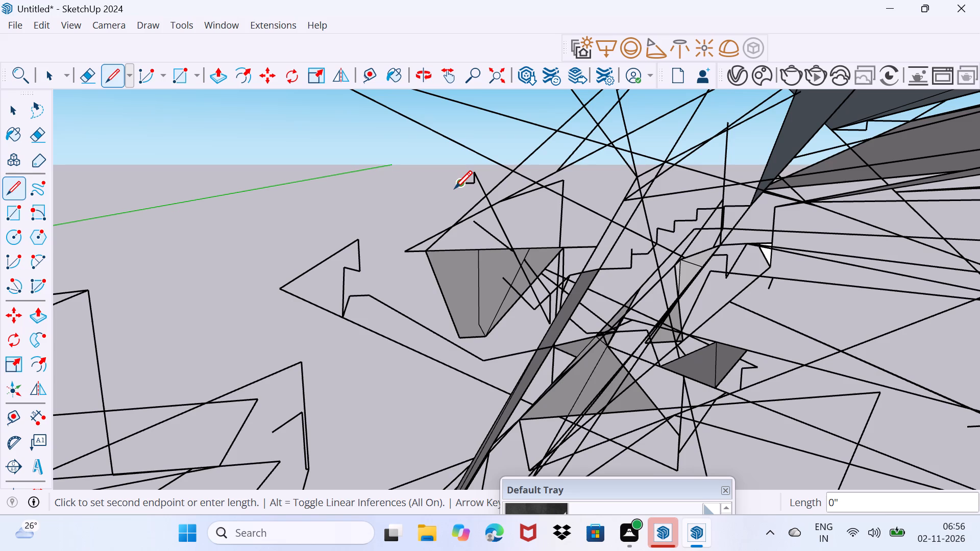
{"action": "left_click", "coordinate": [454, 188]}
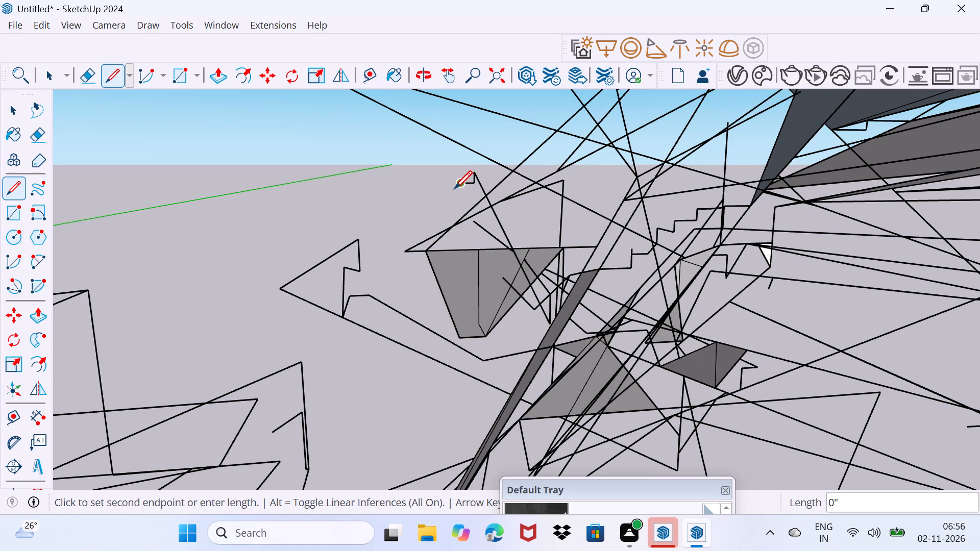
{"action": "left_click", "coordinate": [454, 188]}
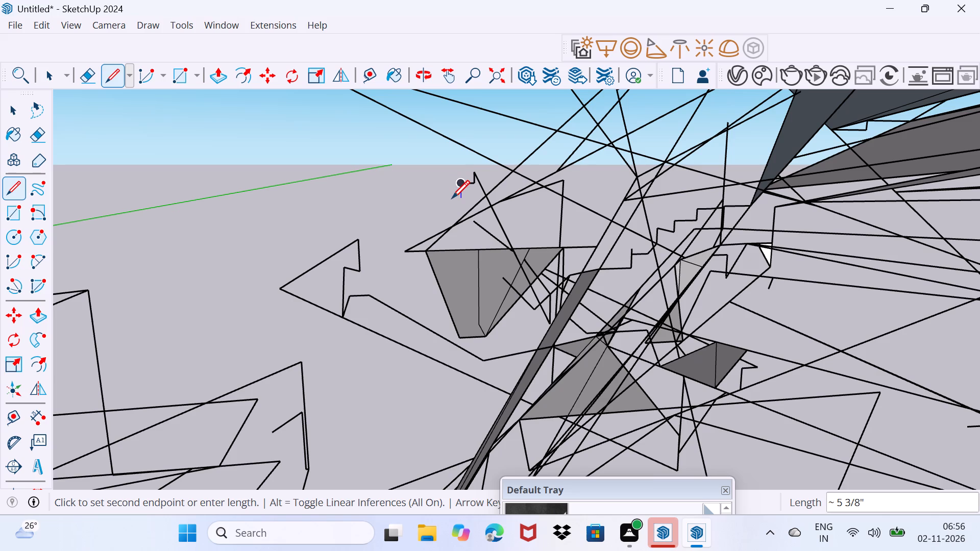
Extend the small step above the grey quadrilateral face with a short vertical stroke about 5 3/8" downward.
{"action": "left_click", "coordinate": [452, 198]}
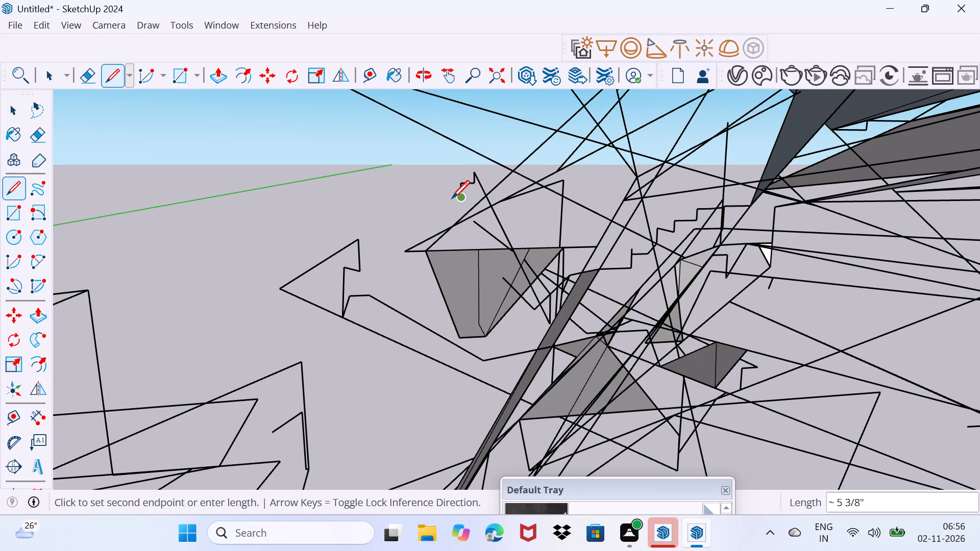
{"action": "left_click", "coordinate": [452, 198]}
{"action": "left_click", "coordinate": [452, 198]}
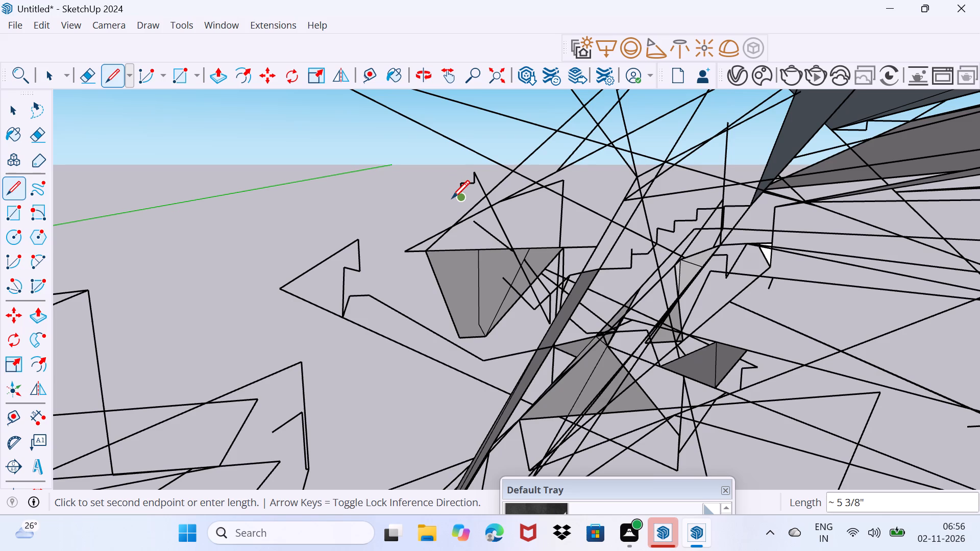
{"action": "left_click", "coordinate": [452, 198]}
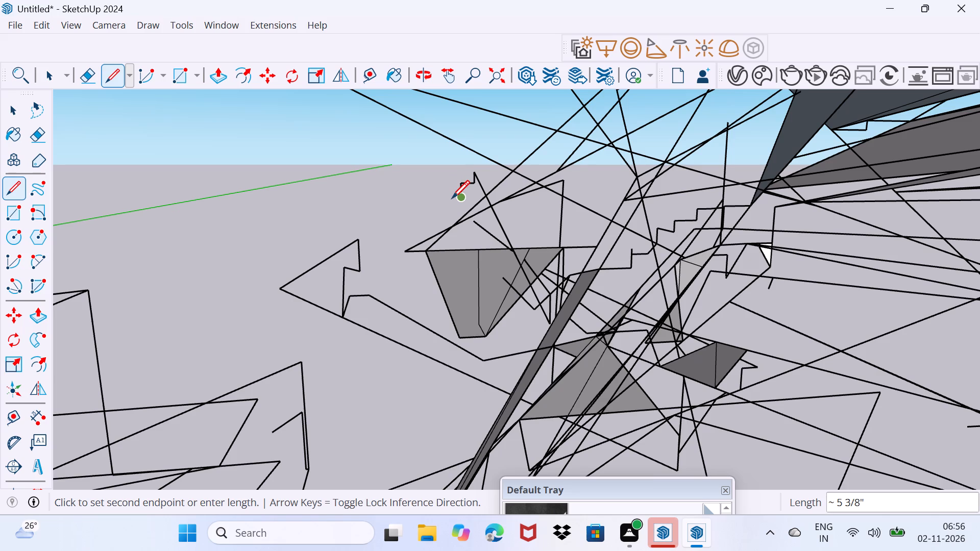
Extend the small step above the grey quadrilateral face with a flat stroke about 3 1/2" long.
{"action": "left_click", "coordinate": [452, 198]}
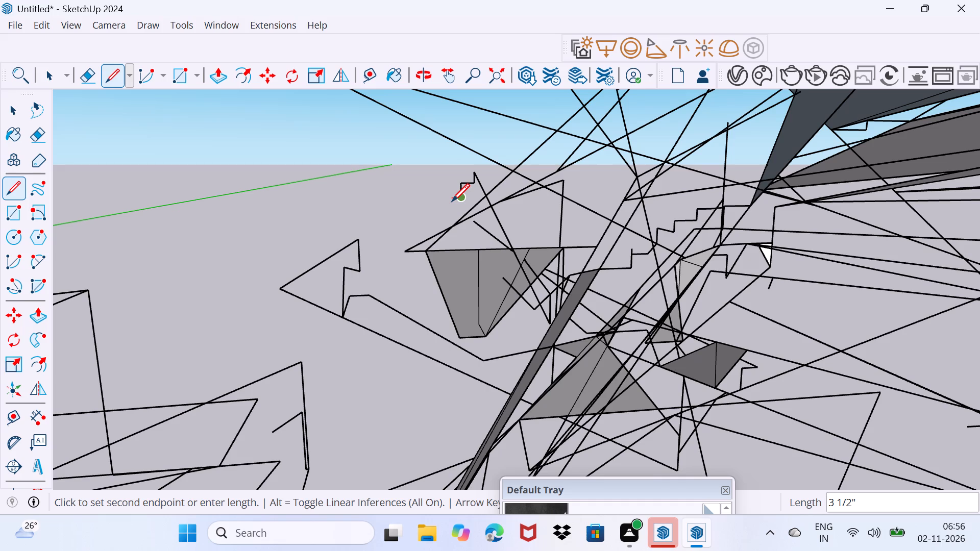
{"action": "left_click", "coordinate": [452, 201]}
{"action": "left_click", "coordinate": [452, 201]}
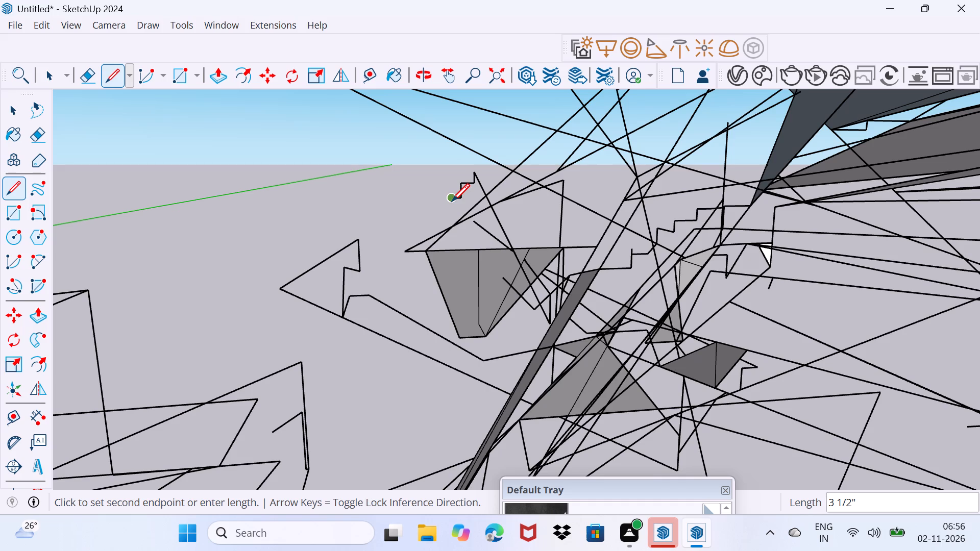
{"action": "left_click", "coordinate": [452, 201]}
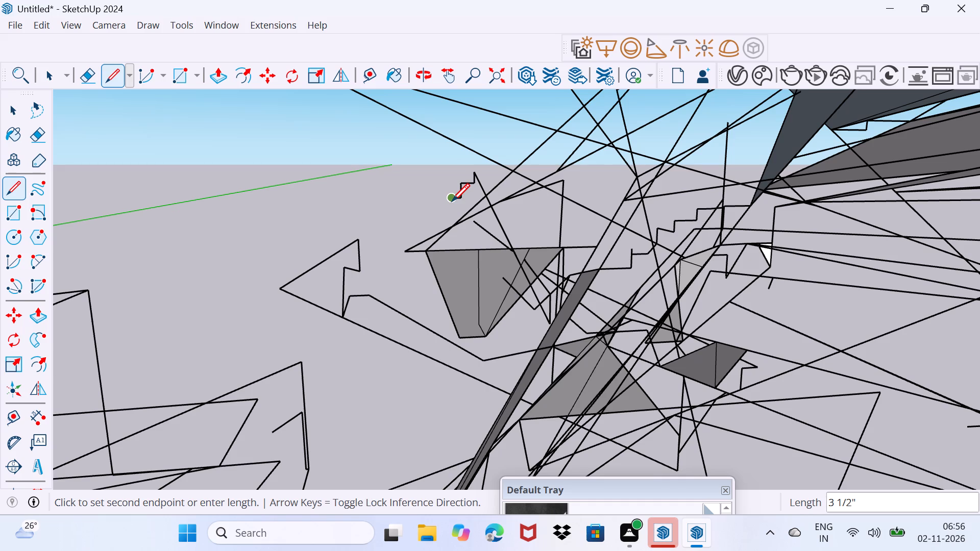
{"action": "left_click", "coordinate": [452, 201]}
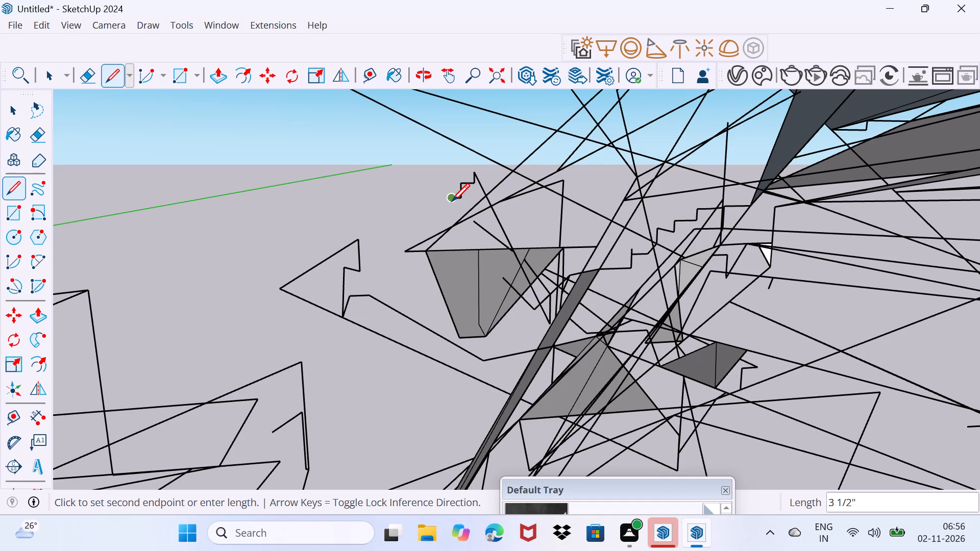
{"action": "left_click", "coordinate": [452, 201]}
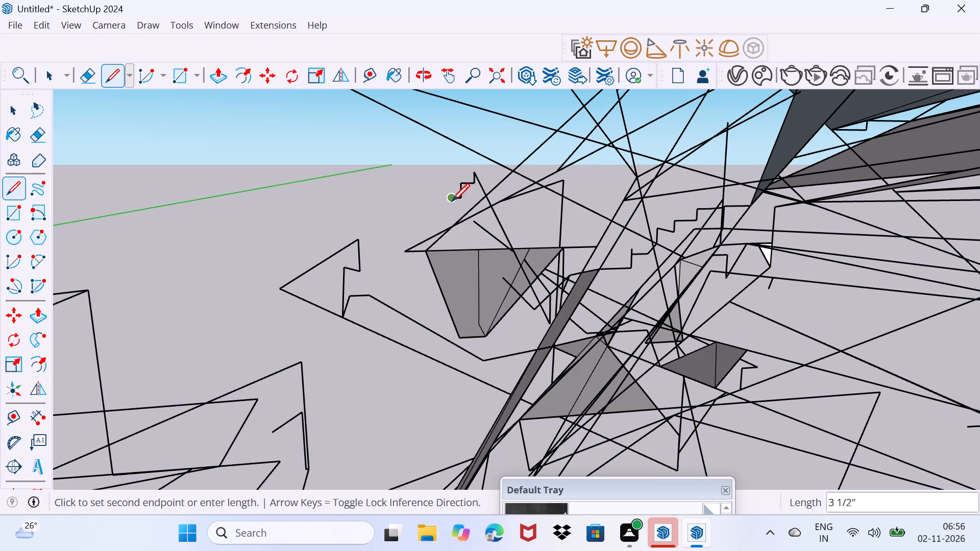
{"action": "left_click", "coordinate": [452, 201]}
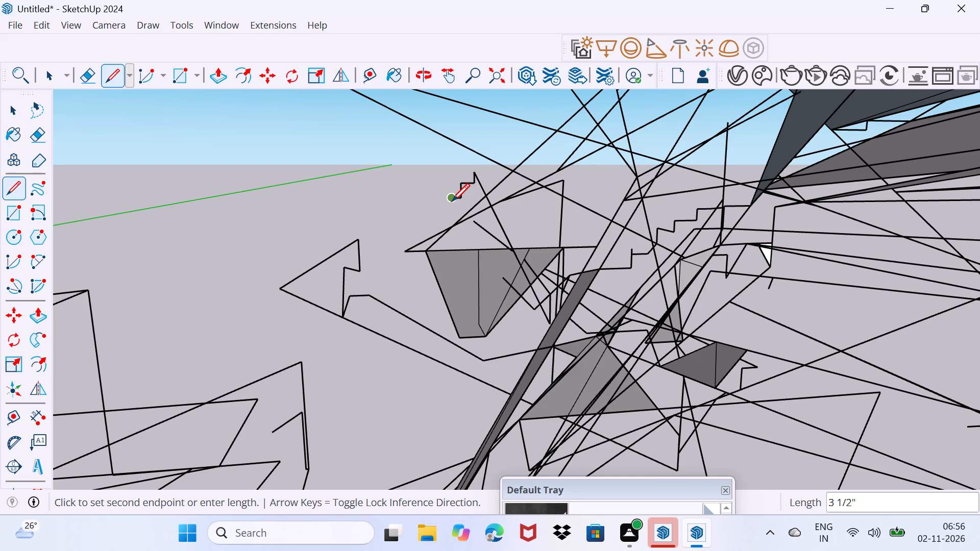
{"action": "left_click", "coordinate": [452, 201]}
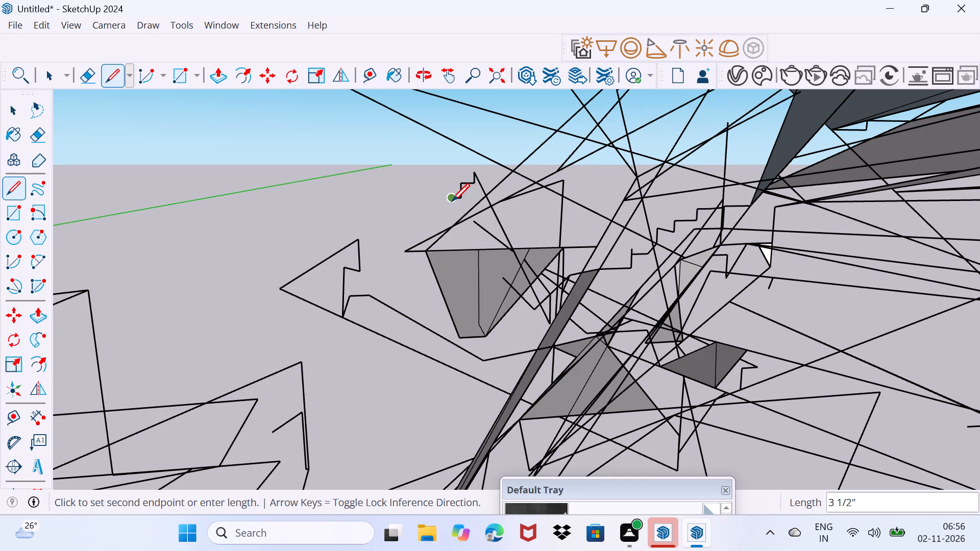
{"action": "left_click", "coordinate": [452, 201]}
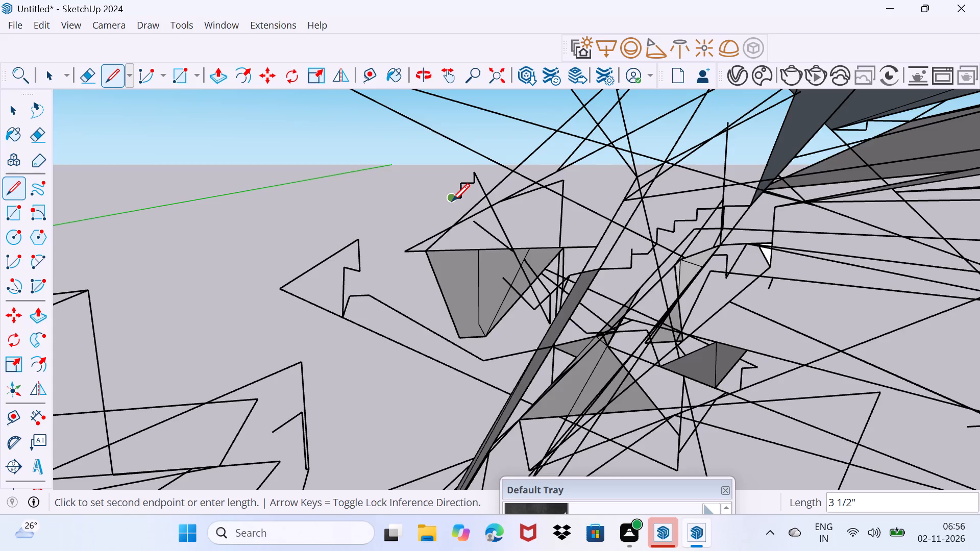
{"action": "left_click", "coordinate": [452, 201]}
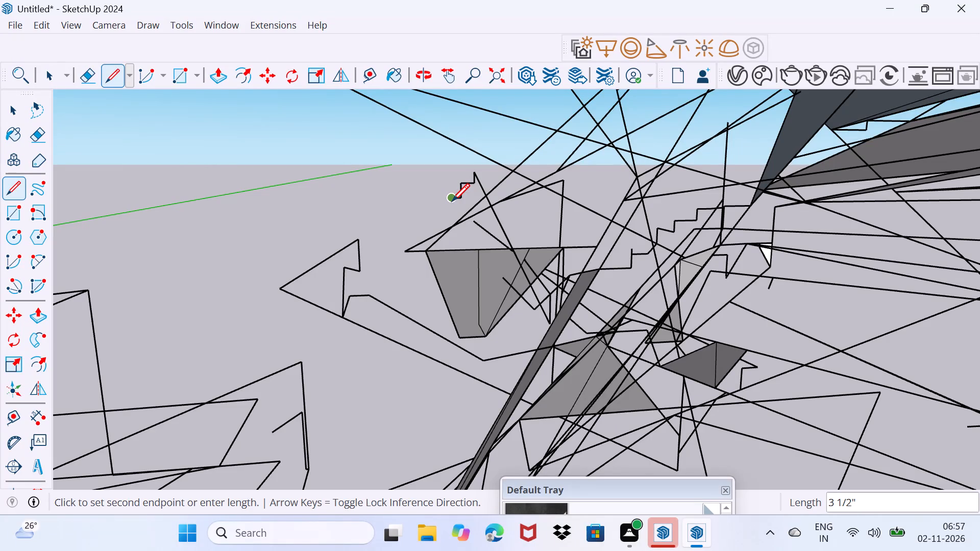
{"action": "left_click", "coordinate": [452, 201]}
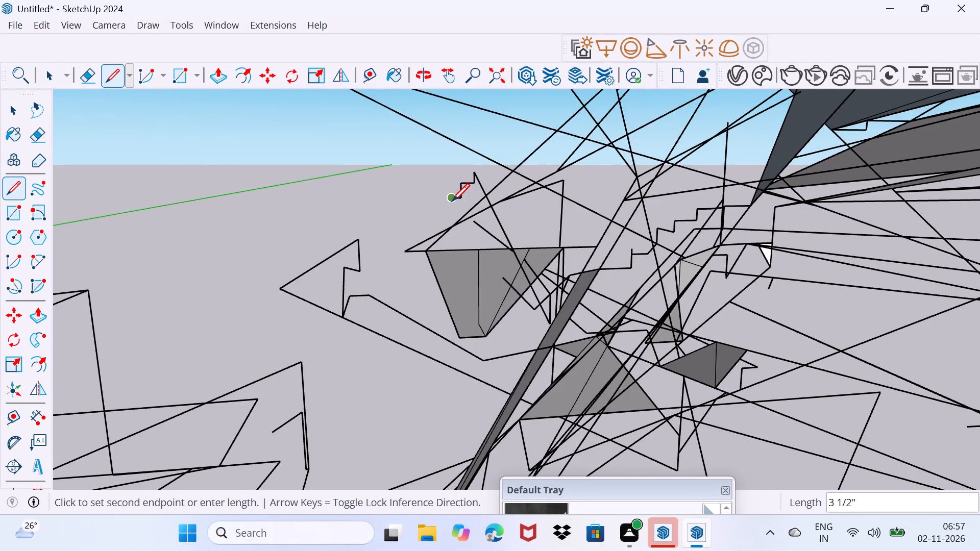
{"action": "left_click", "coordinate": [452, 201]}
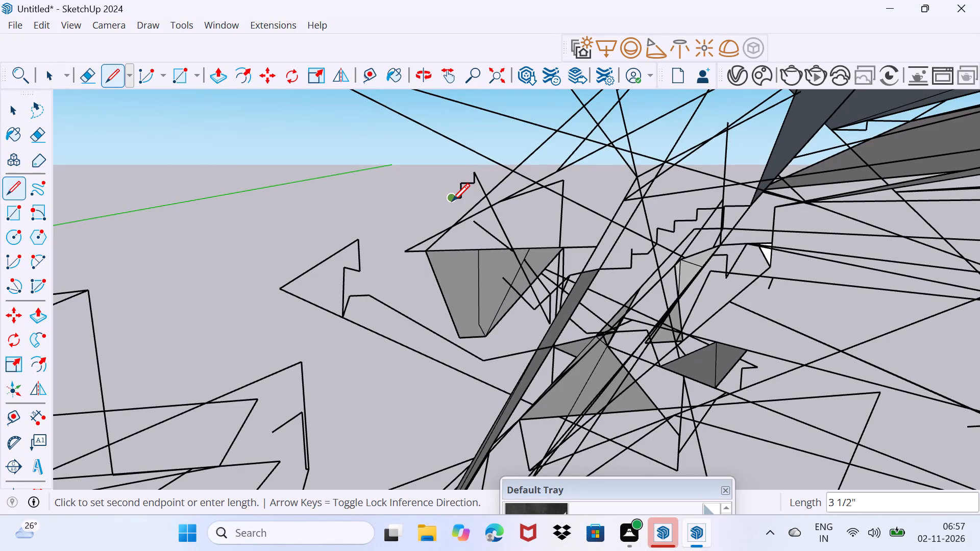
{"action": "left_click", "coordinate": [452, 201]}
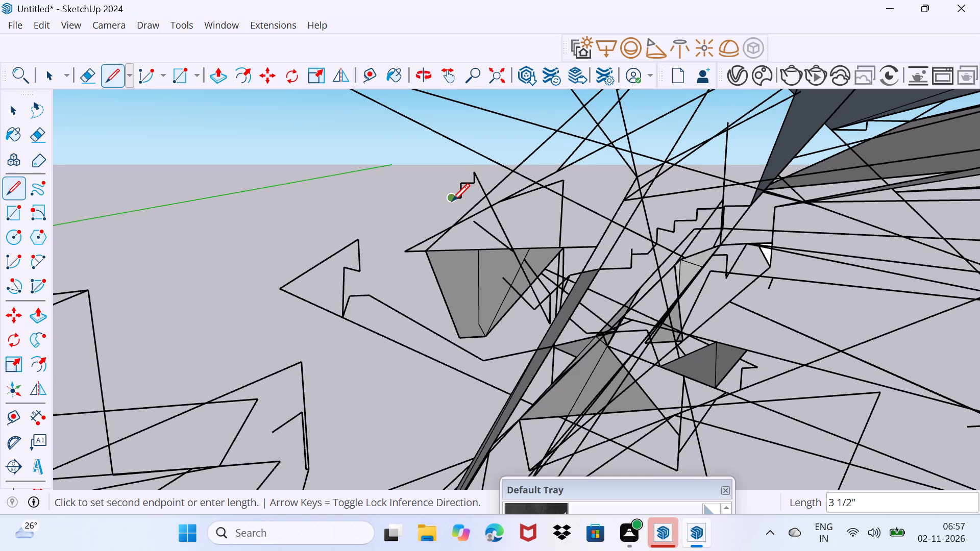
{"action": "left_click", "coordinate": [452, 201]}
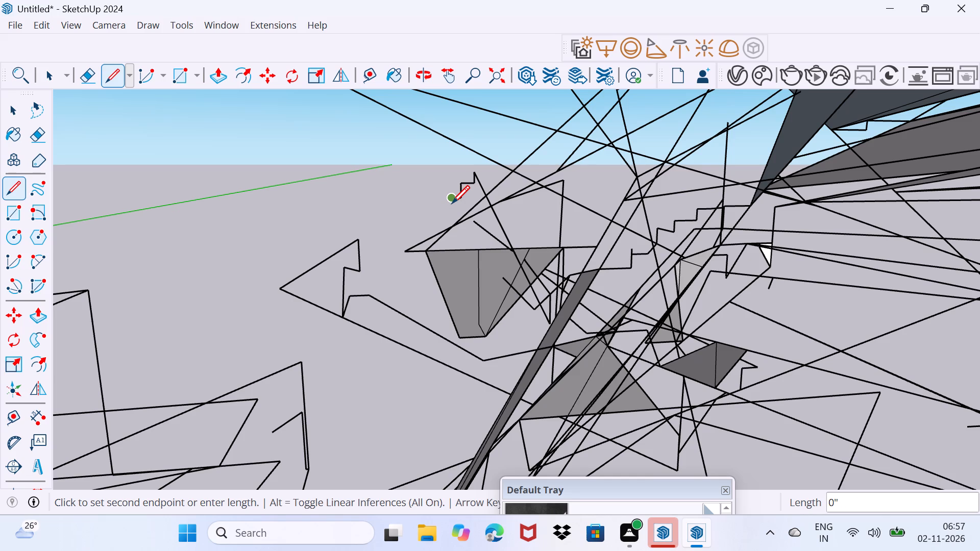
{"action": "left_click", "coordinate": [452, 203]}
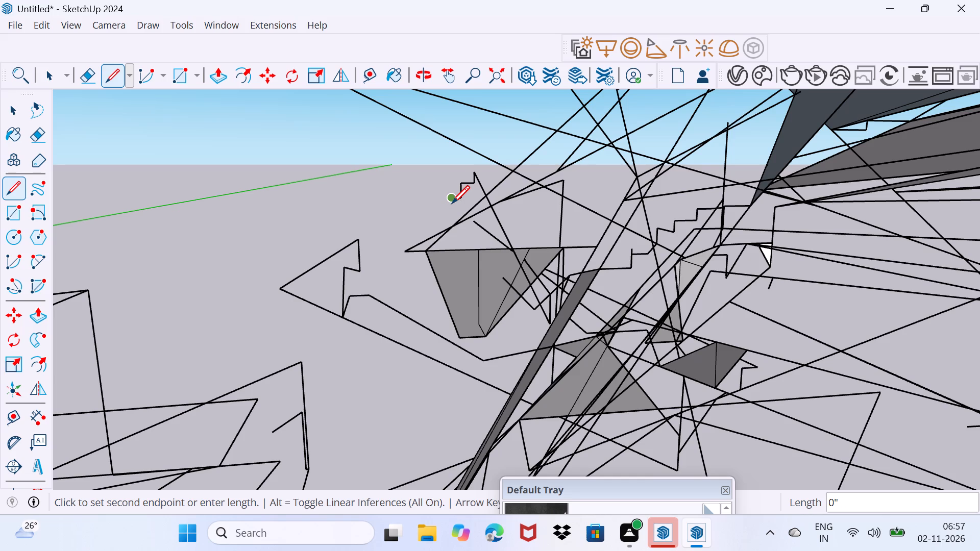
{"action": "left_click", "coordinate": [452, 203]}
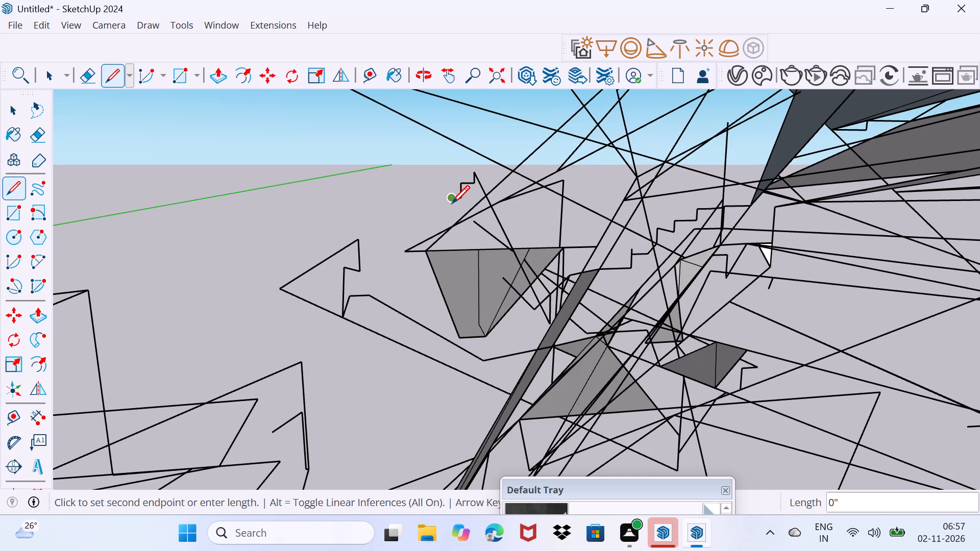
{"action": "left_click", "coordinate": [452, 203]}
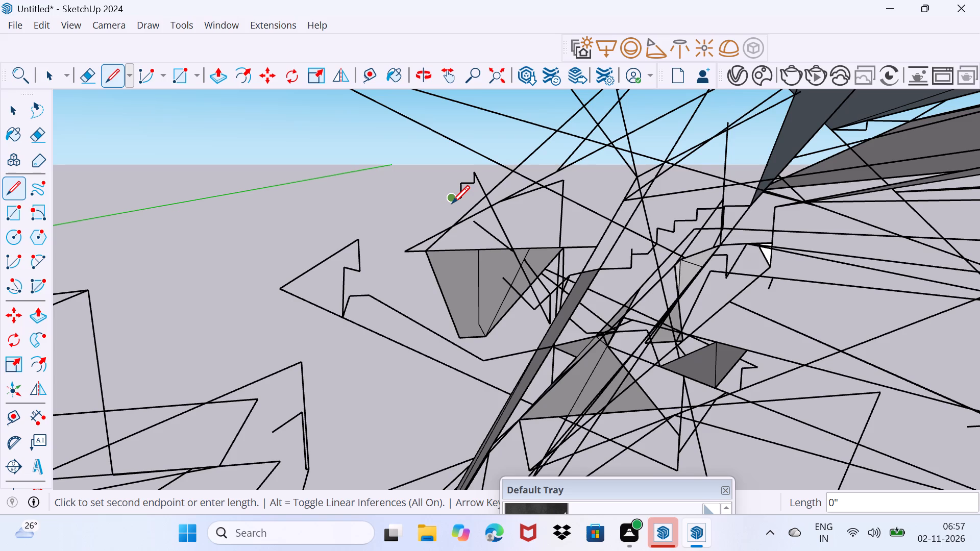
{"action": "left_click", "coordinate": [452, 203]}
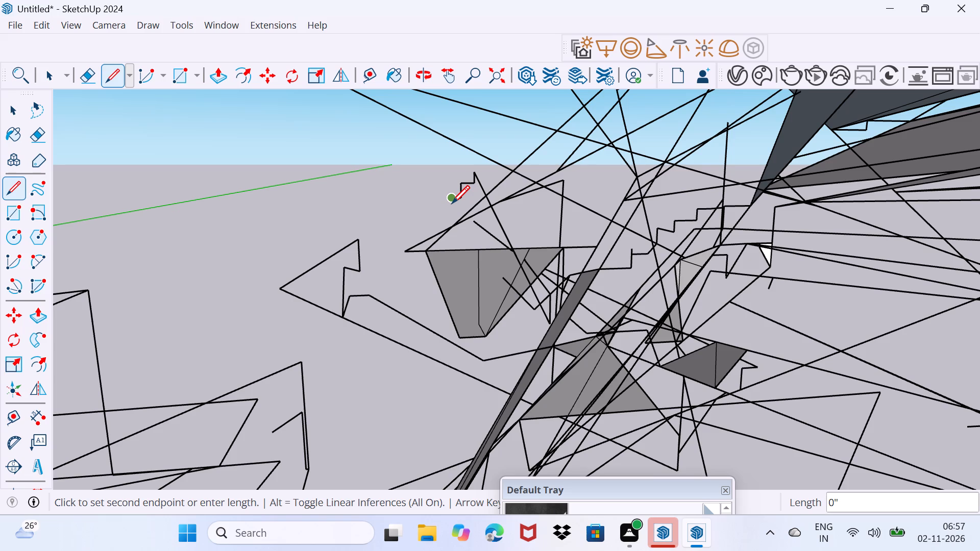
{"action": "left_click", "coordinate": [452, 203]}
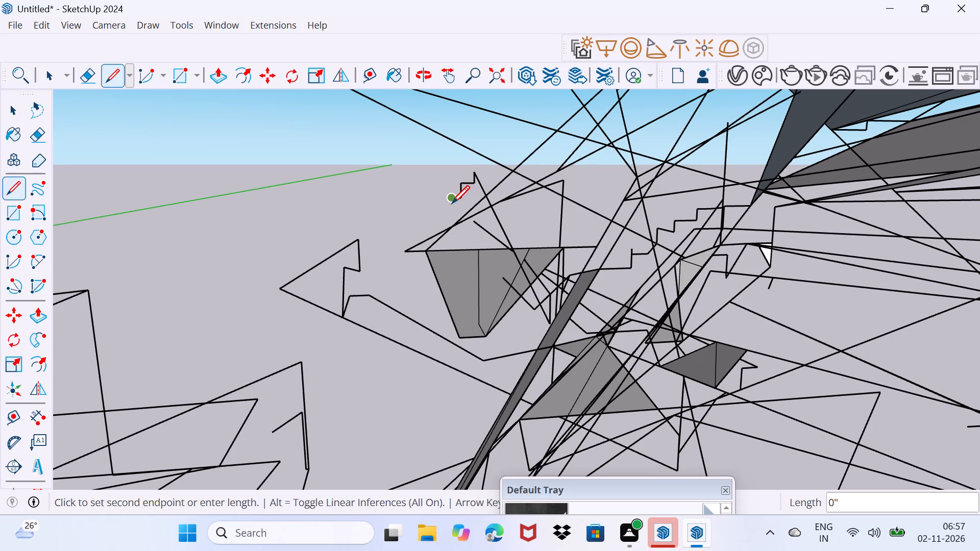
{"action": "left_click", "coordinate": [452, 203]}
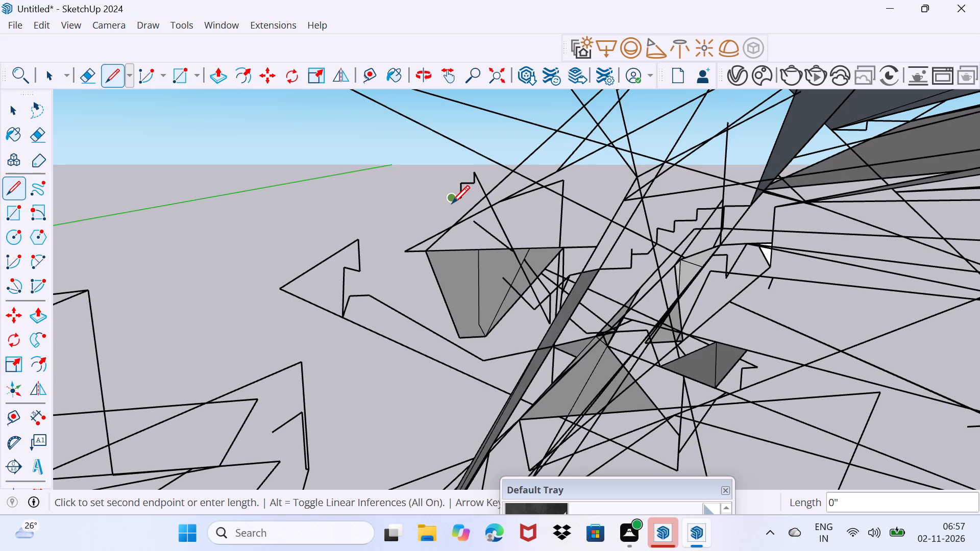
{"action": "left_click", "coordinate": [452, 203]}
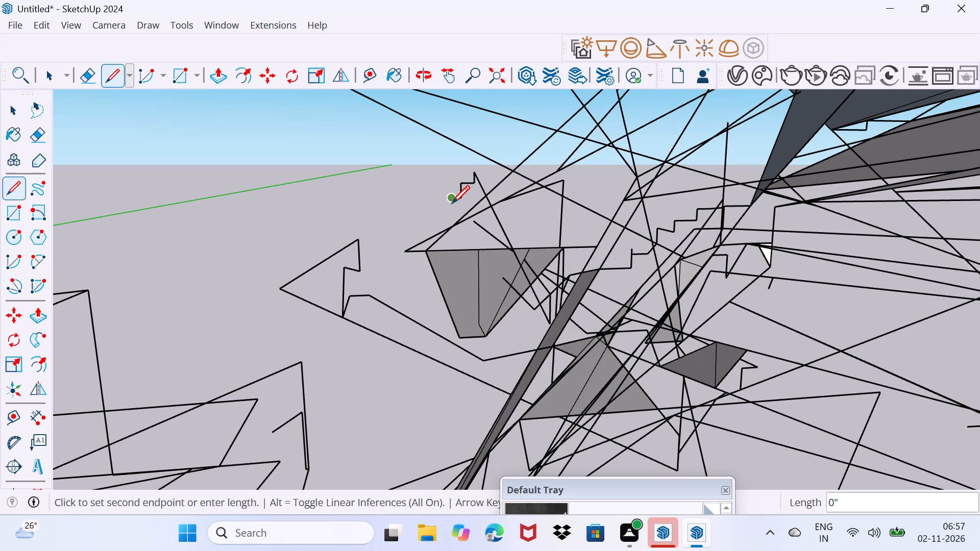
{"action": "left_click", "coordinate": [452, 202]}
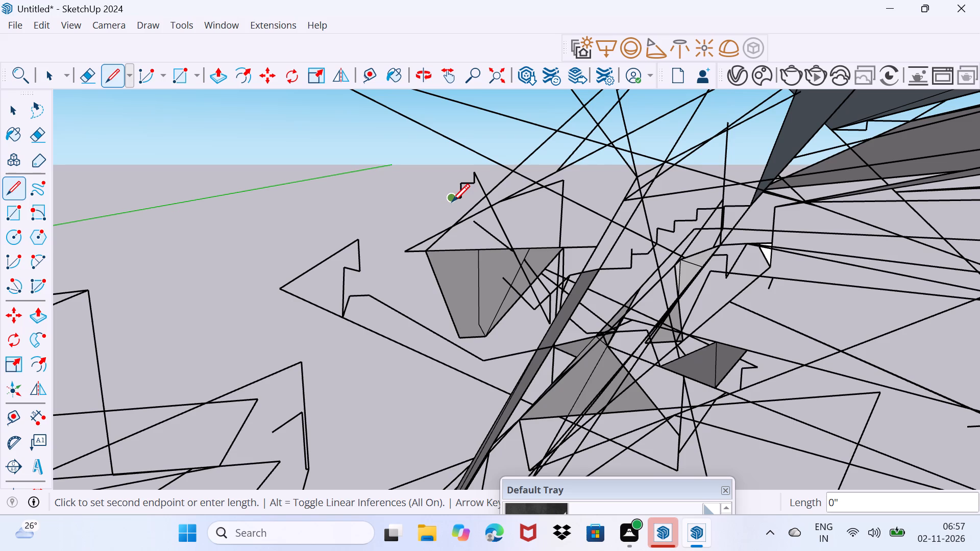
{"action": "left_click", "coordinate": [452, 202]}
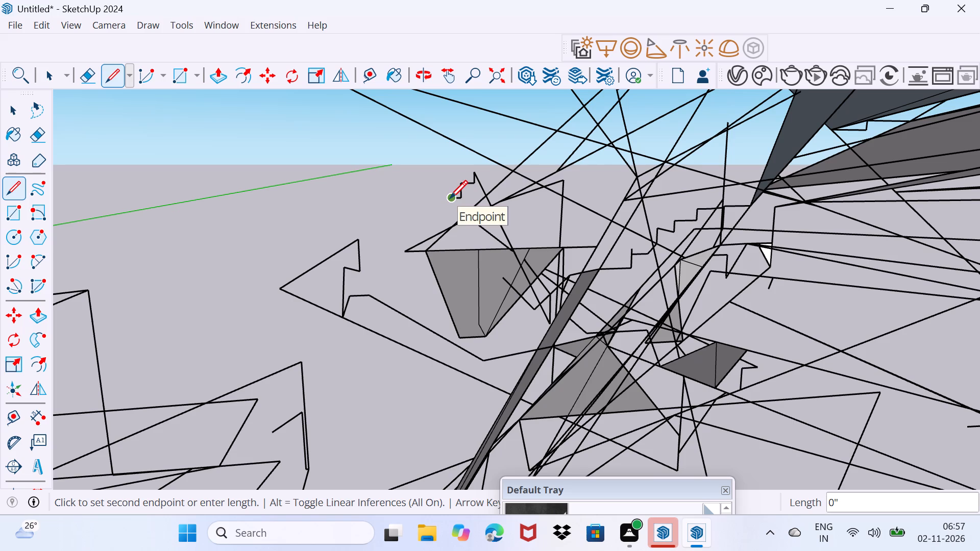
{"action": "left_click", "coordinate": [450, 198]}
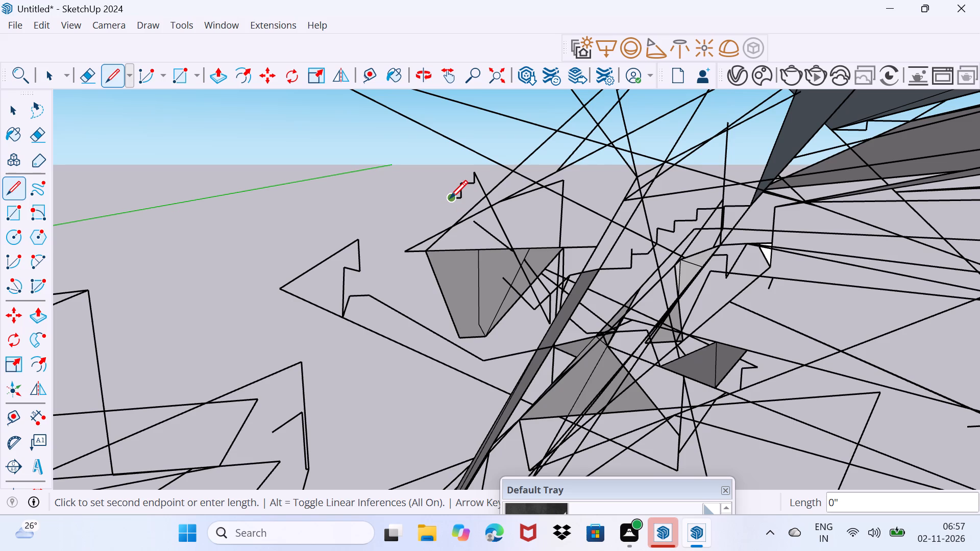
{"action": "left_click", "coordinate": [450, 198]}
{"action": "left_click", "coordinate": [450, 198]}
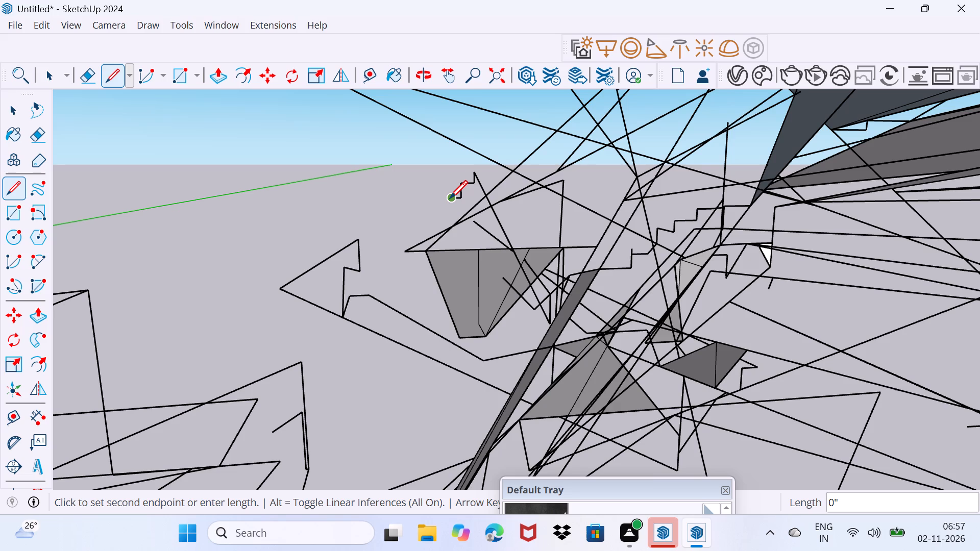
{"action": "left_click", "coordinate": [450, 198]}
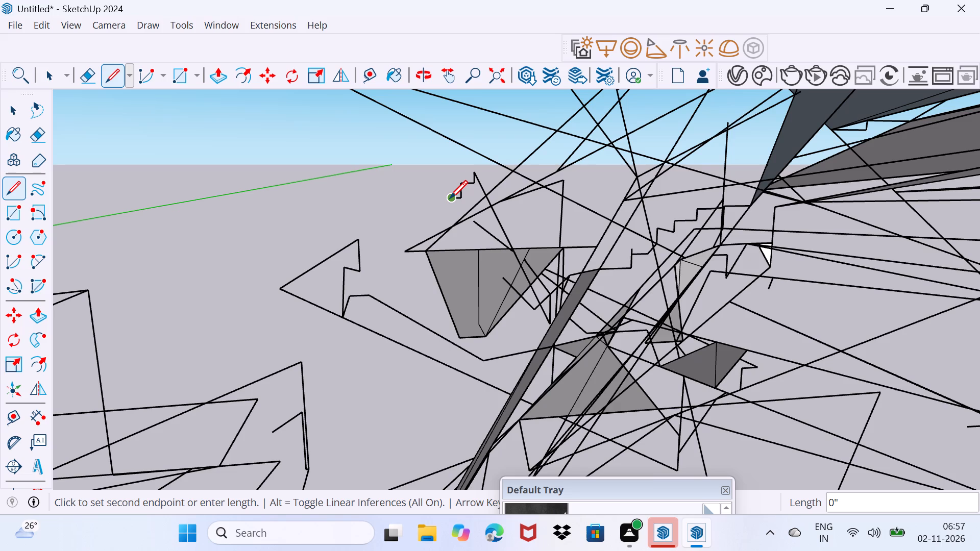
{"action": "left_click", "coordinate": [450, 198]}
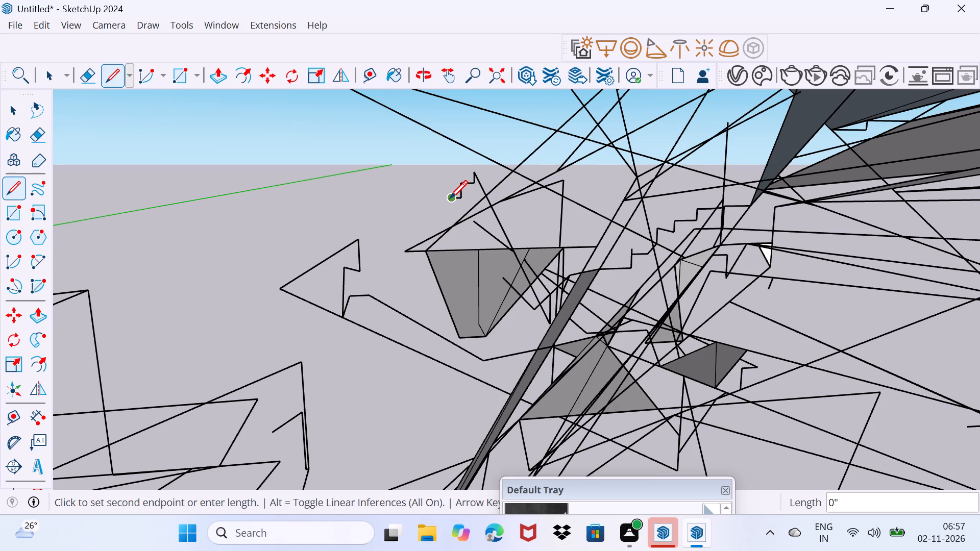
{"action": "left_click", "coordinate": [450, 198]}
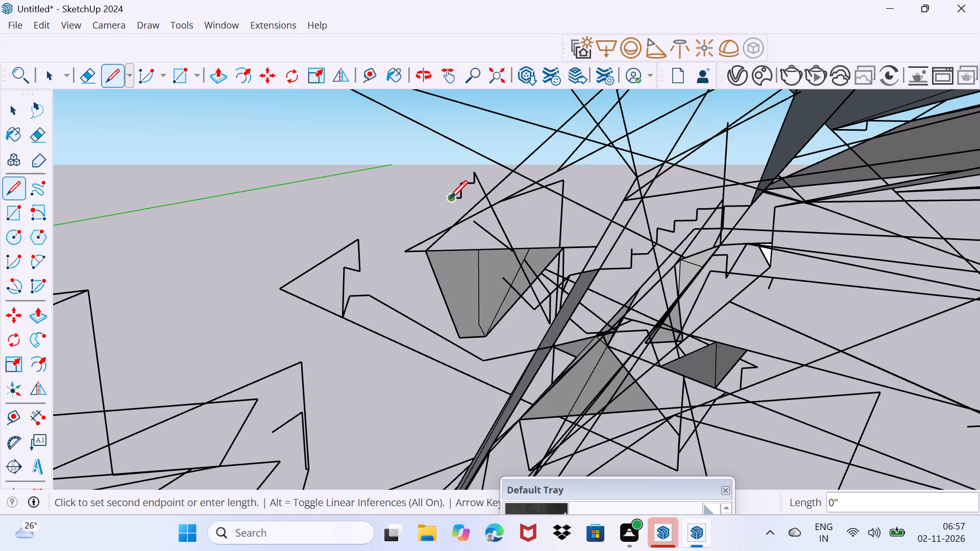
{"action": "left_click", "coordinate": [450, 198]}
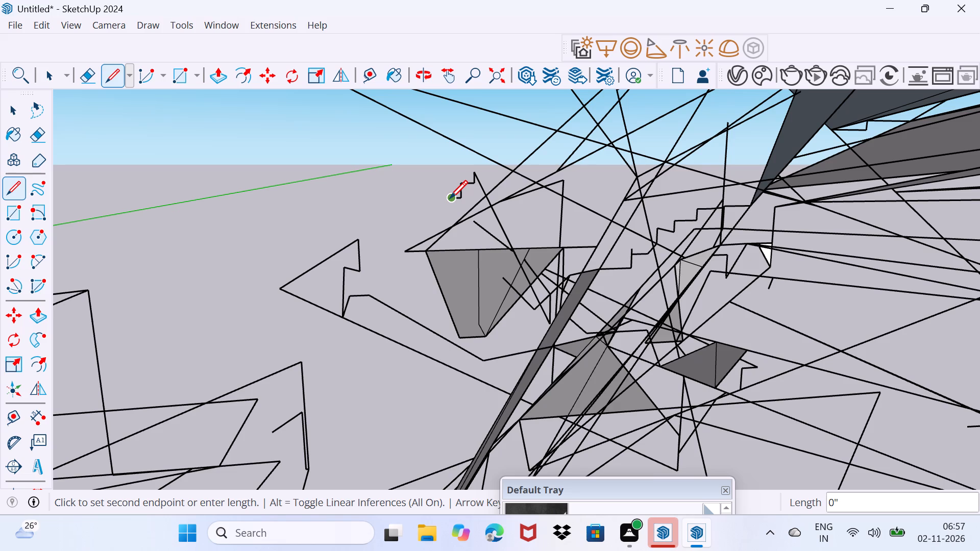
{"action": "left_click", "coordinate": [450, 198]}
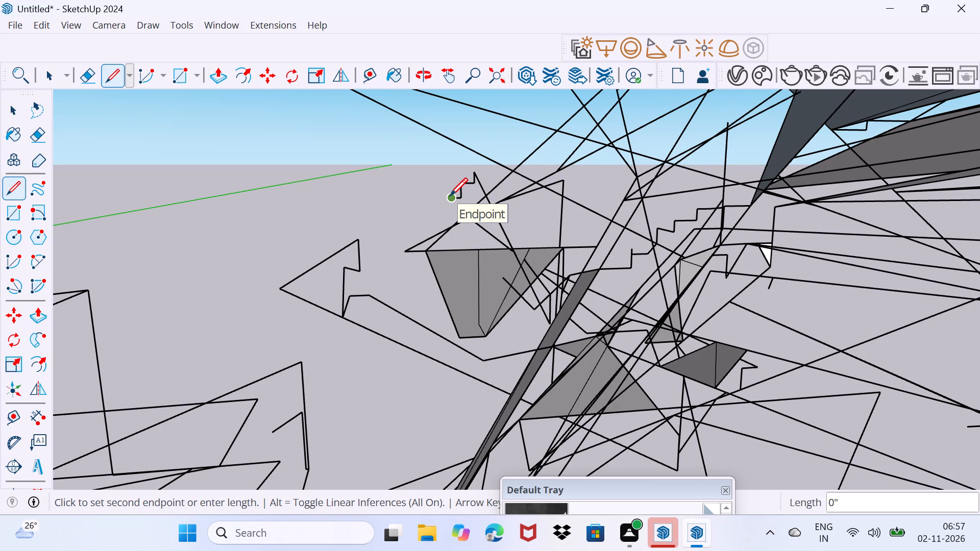
Draw a vertical stroke about 1' 7/16" down from the step, continue it onto the grey quadrilateral face, and add a flat stroke about 3 9/16".
{"action": "left_click", "coordinate": [449, 192]}
{"action": "left_click", "coordinate": [465, 232]}
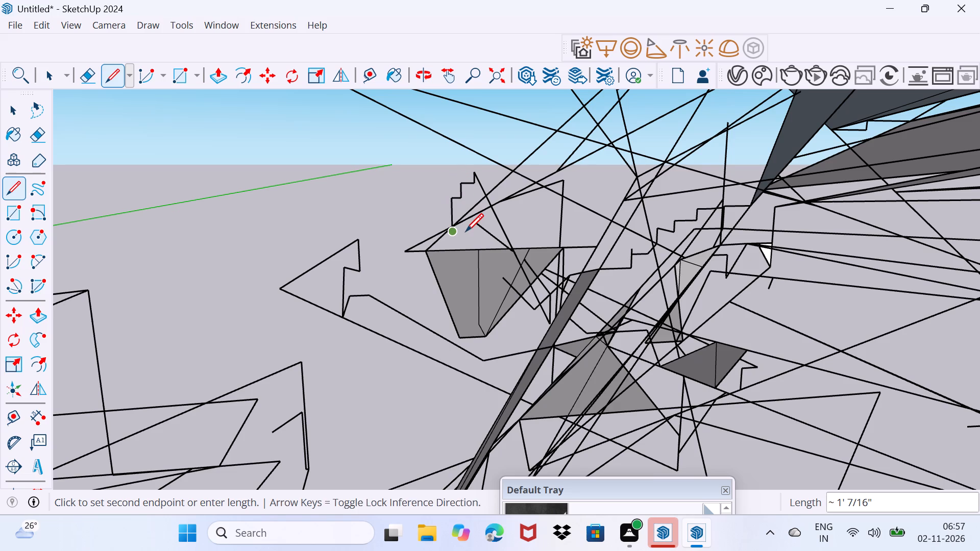
{"action": "left_click", "coordinate": [452, 262]}
{"action": "left_click", "coordinate": [445, 267]}
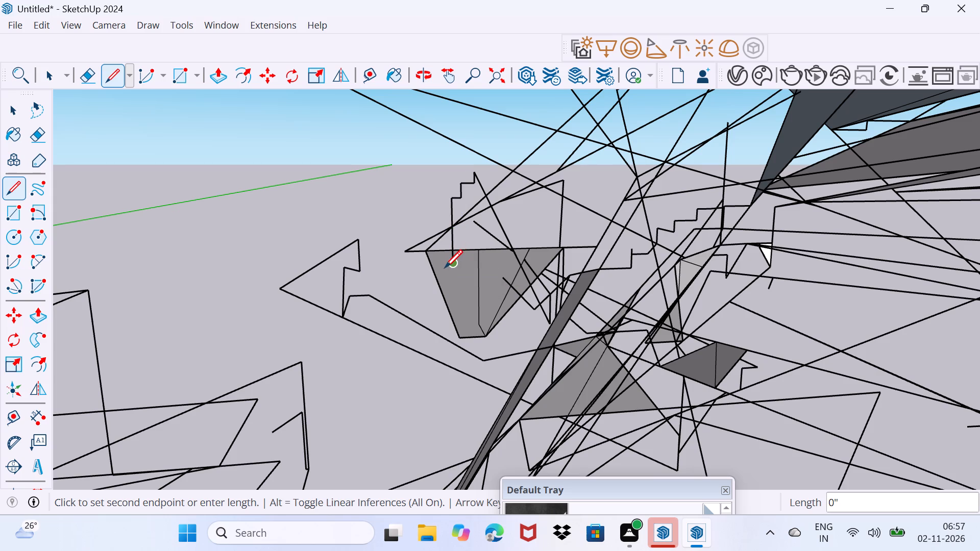
{"action": "left_click", "coordinate": [444, 267]}
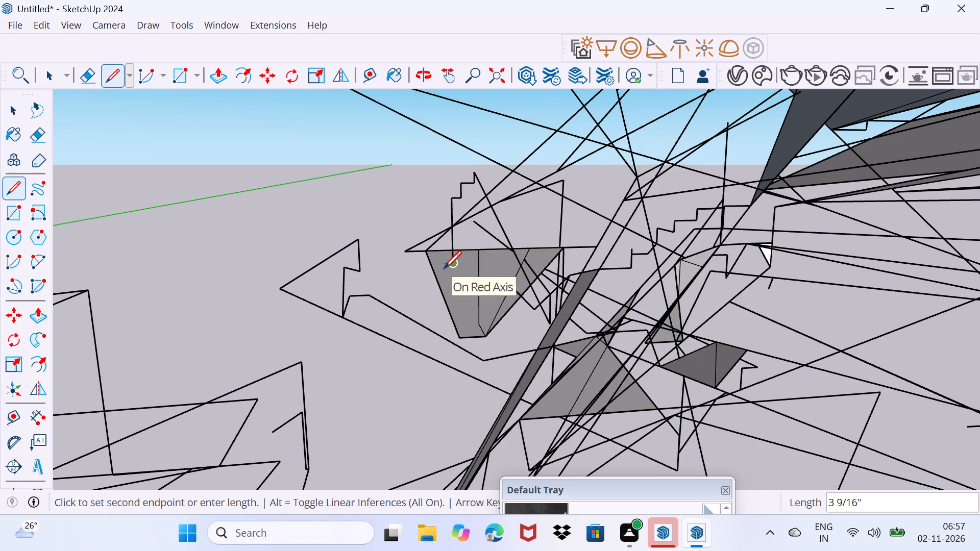
{"action": "left_click", "coordinate": [444, 268]}
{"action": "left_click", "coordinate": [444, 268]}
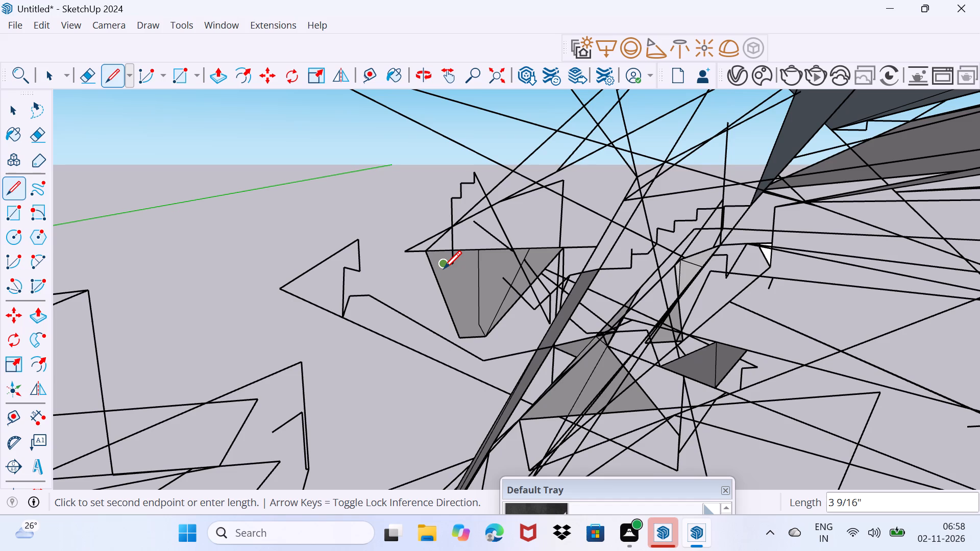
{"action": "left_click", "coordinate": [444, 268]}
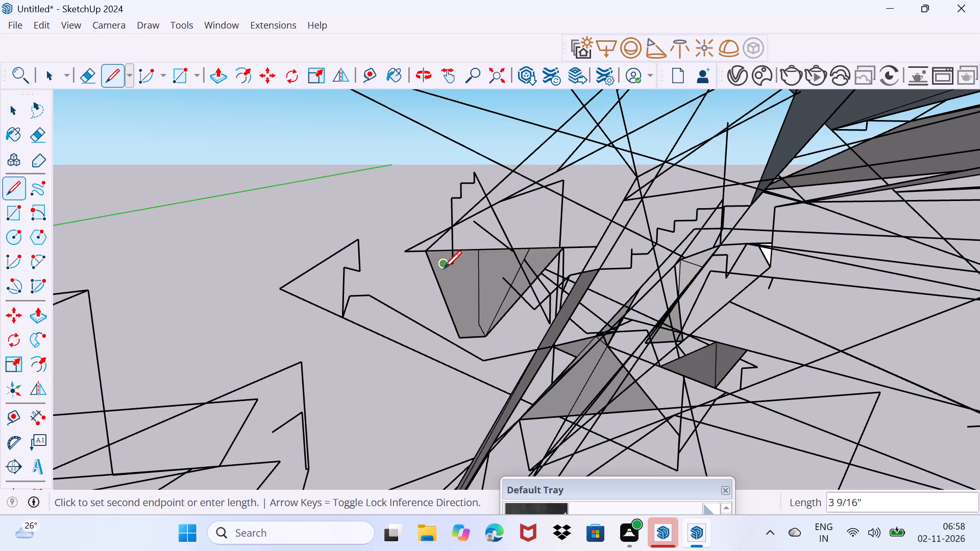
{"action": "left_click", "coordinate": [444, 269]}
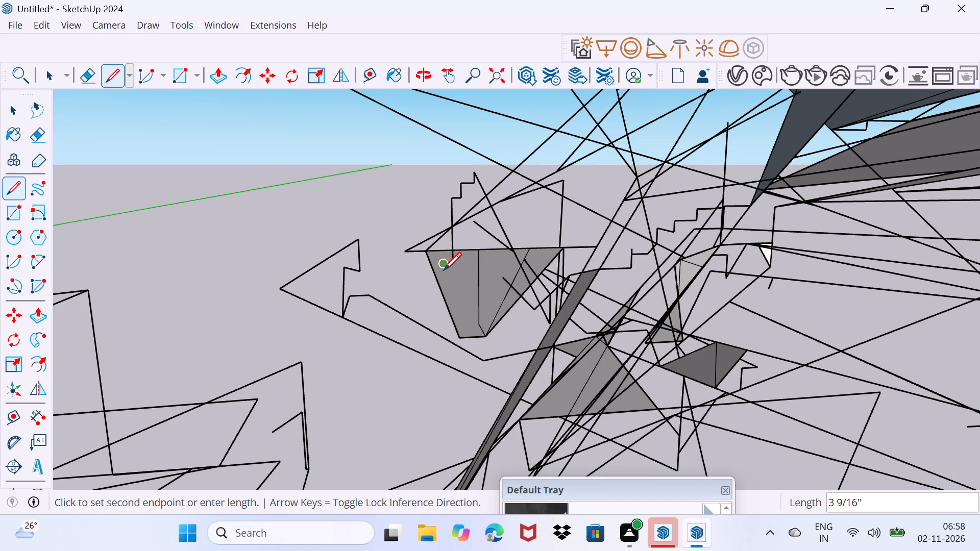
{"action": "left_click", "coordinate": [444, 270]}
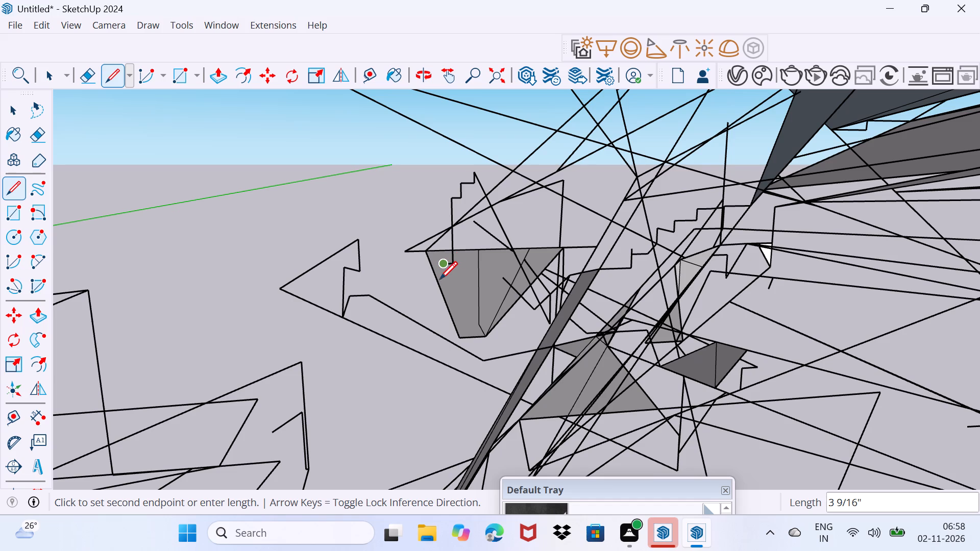
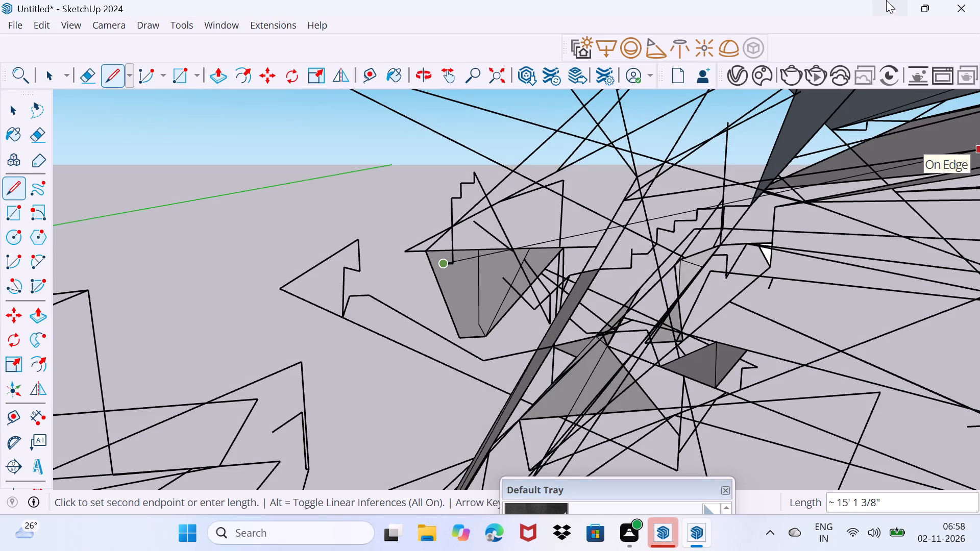
Continue the flat stroke on the quadrilateral face with a stroke about 4' 10", then on to the pale face's edges, finishing with about 411' 3".
{"action": "left_click", "coordinate": [488, 242]}
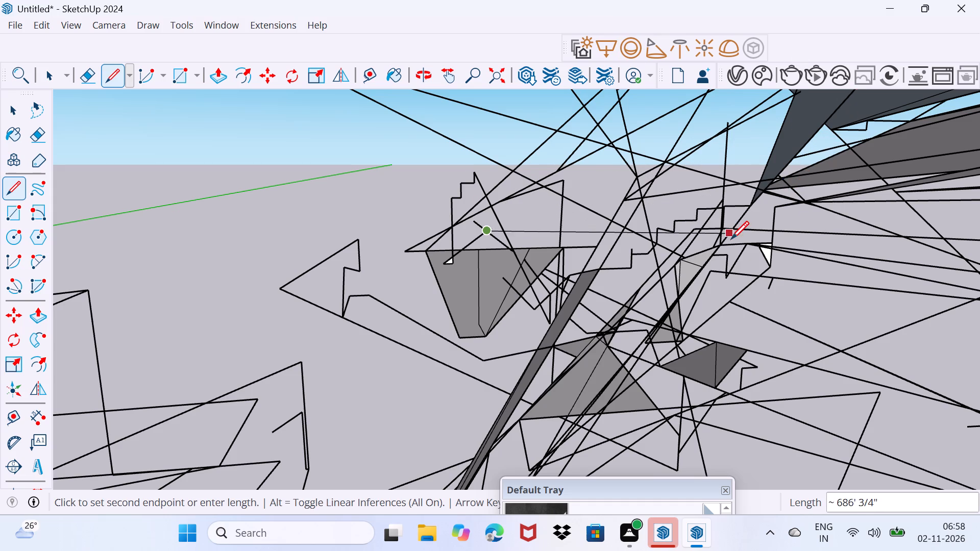
{"action": "left_click", "coordinate": [694, 299]}
{"action": "left_click", "coordinate": [708, 284]}
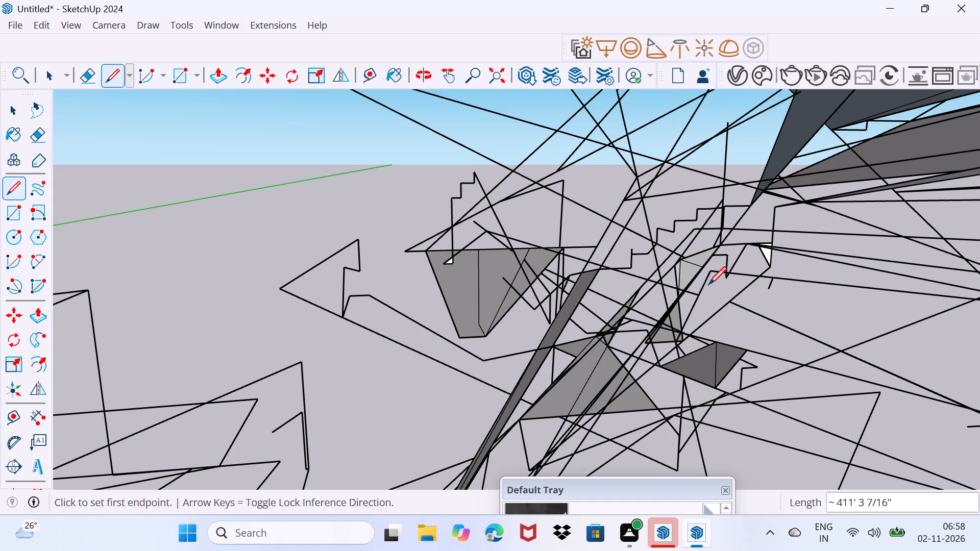
Draw short linking strokes between the nearby endpoints beside the pale grey face, including a vertical stroke of 19' 8 5/8".
{"action": "left_click", "coordinate": [706, 286]}
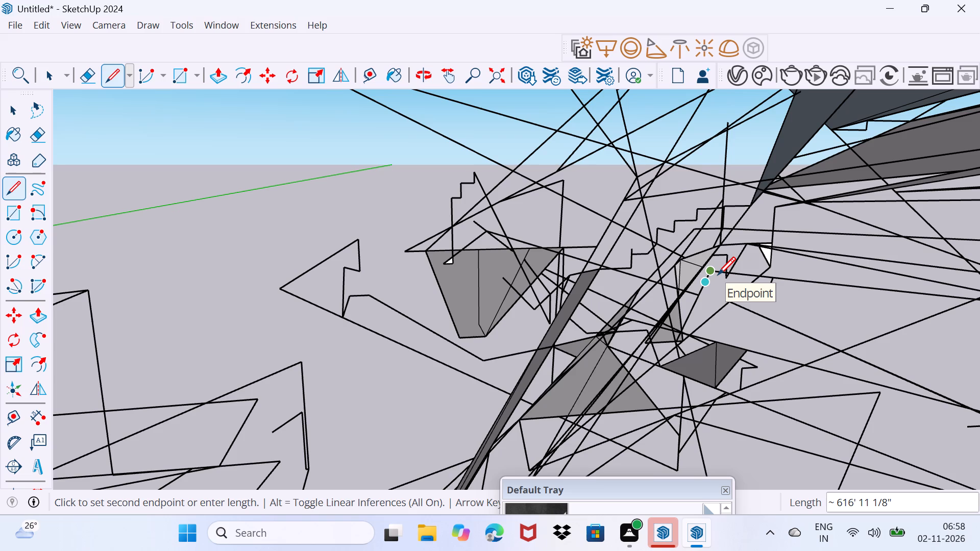
{"action": "left_click", "coordinate": [718, 274]}
{"action": "left_click", "coordinate": [719, 274]}
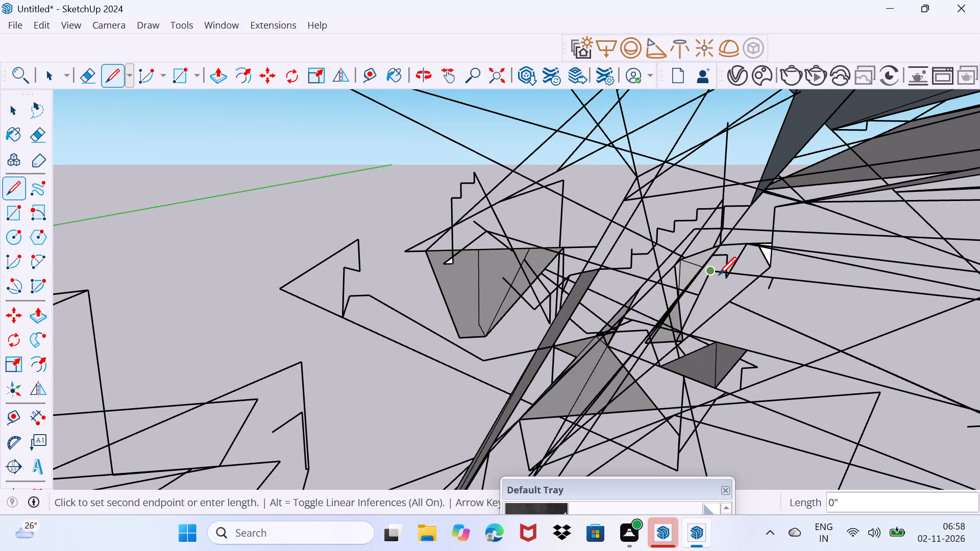
{"action": "left_click", "coordinate": [722, 269]}
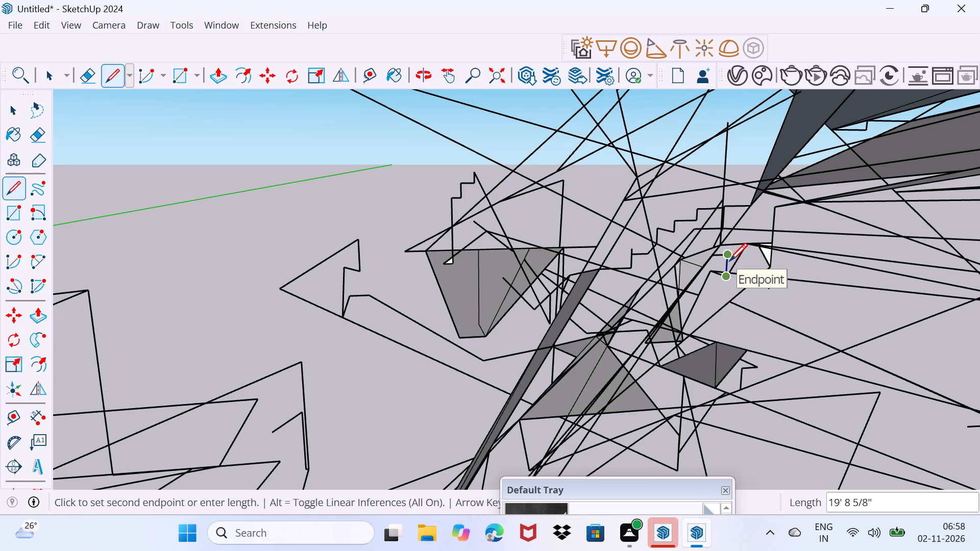
{"action": "left_click", "coordinate": [729, 261]}
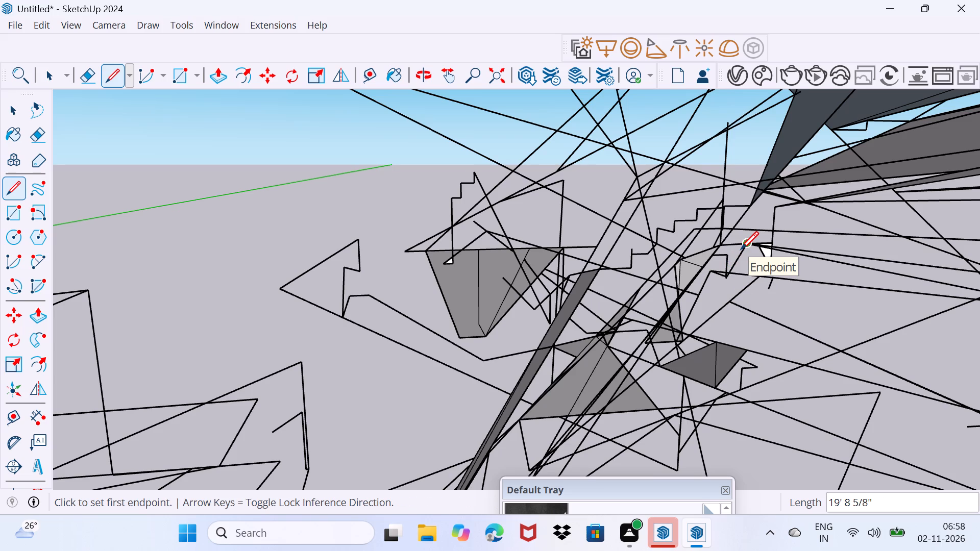
From the corner beside the small white face, draw a stroke about 13' 11" up to the edge above, then one about 27' 4" across.
{"action": "left_click", "coordinate": [741, 249]}
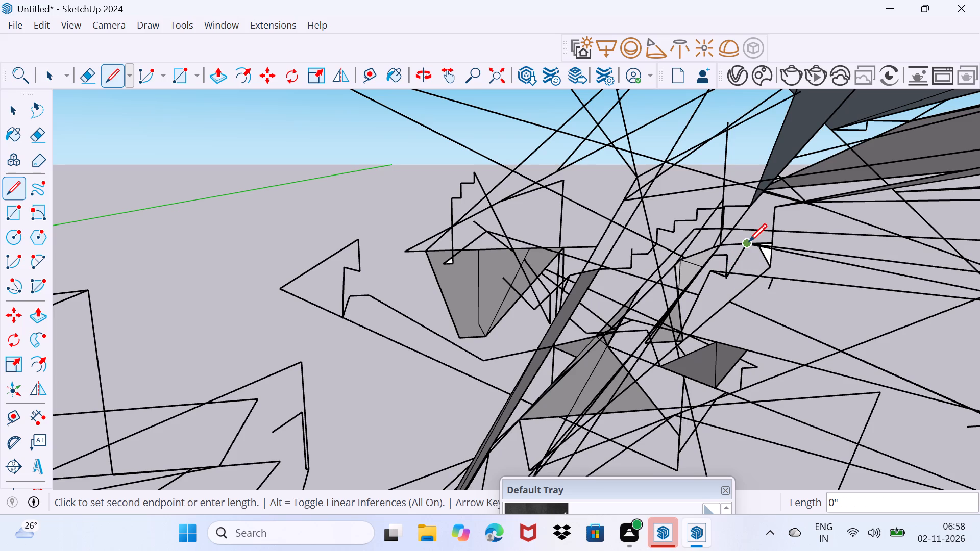
{"action": "left_click", "coordinate": [749, 241]}
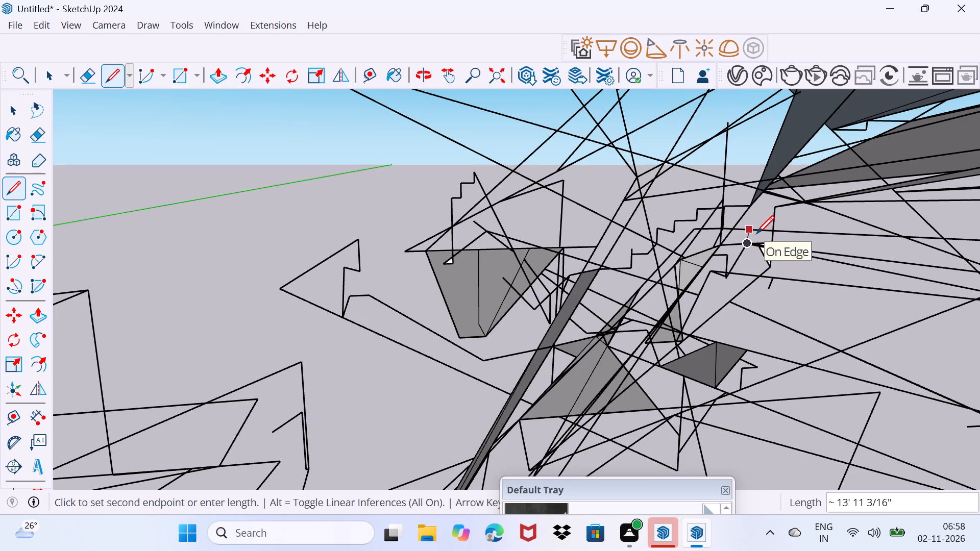
{"action": "left_click", "coordinate": [756, 233]}
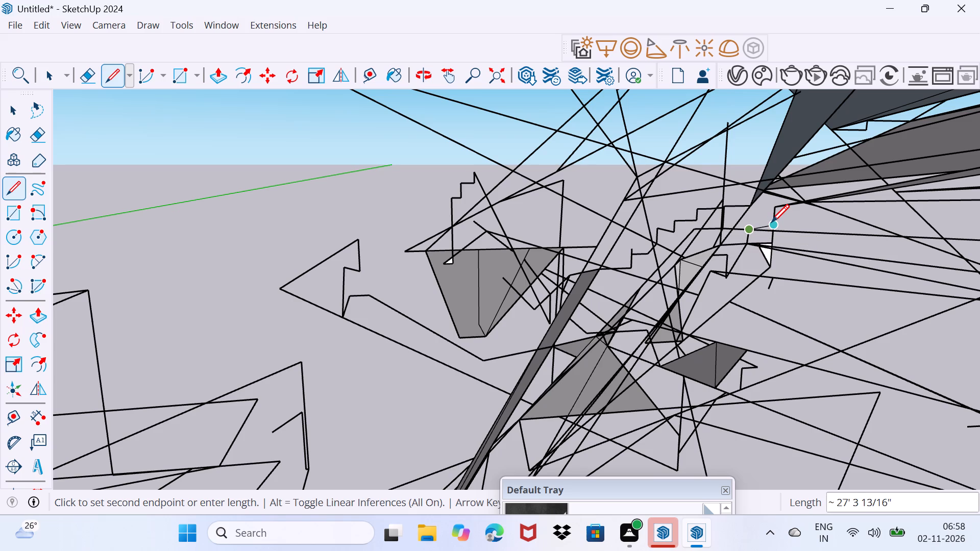
{"action": "left_click", "coordinate": [771, 222]}
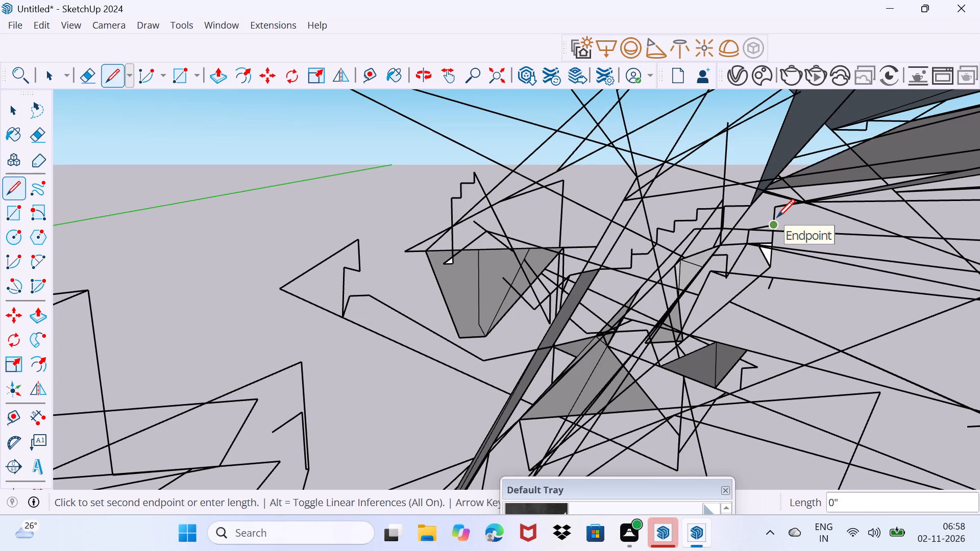
Extend the new run with a diagonal stroke of 28' 9/16" up to the endpoint near the dark grey faces.
{"action": "left_click", "coordinate": [777, 217]}
{"action": "left_click", "coordinate": [794, 201]}
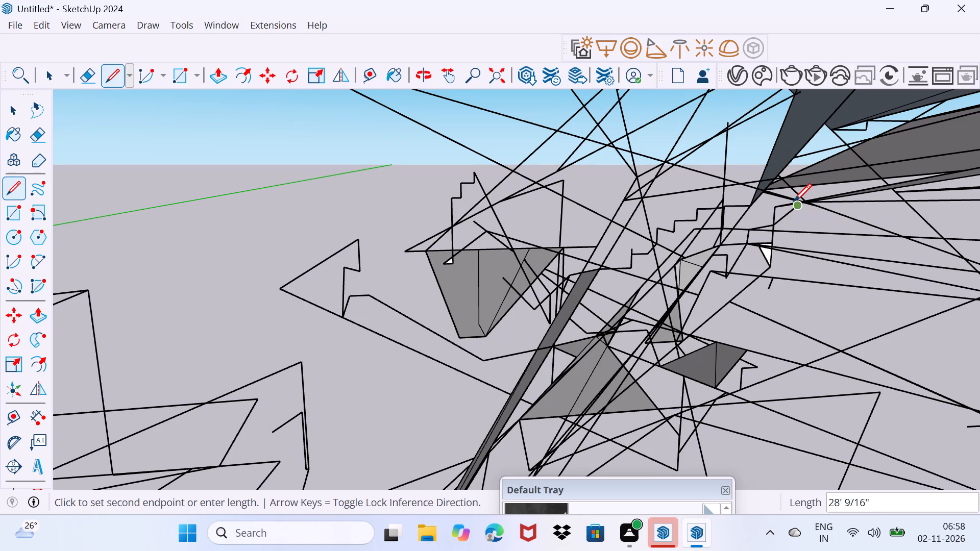
{"action": "left_click", "coordinate": [796, 198]}
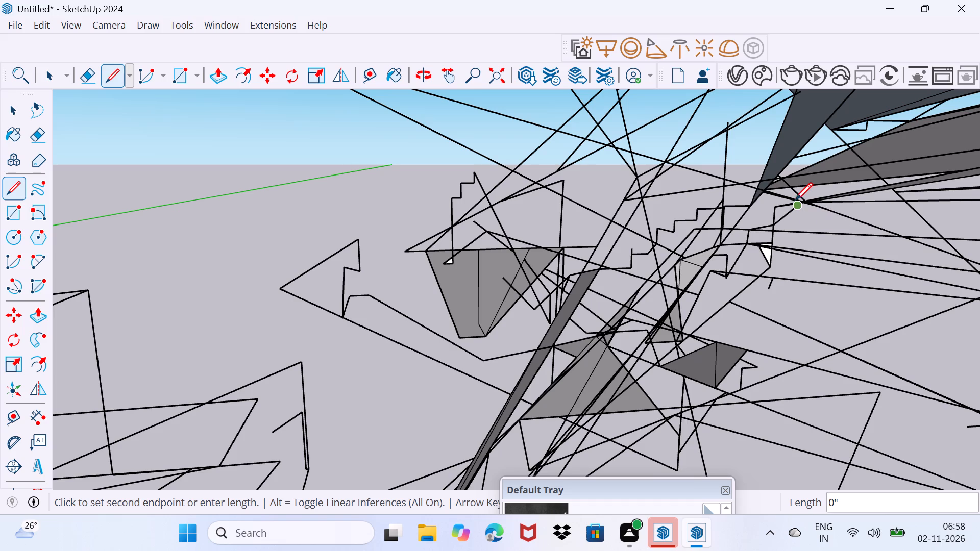
{"action": "left_click", "coordinate": [791, 211]}
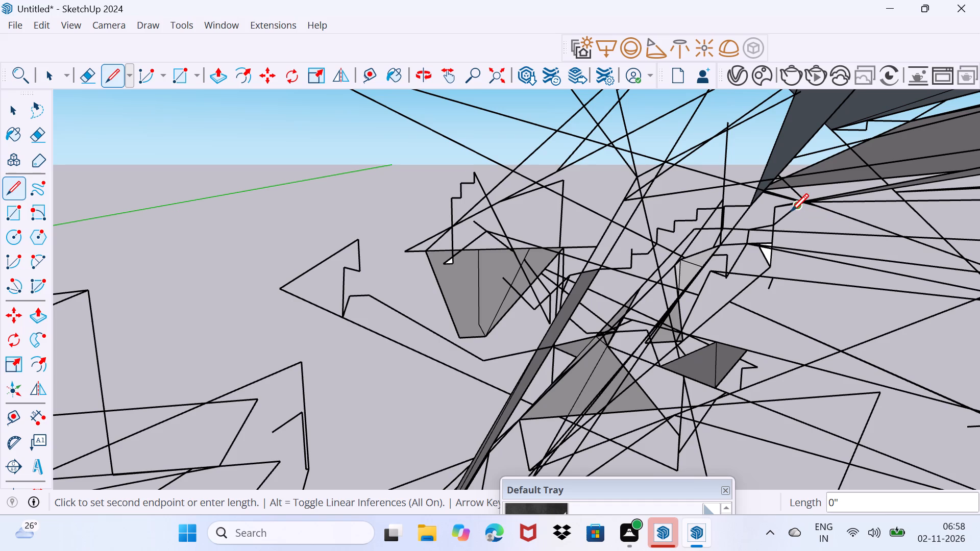
{"action": "left_click", "coordinate": [791, 211]}
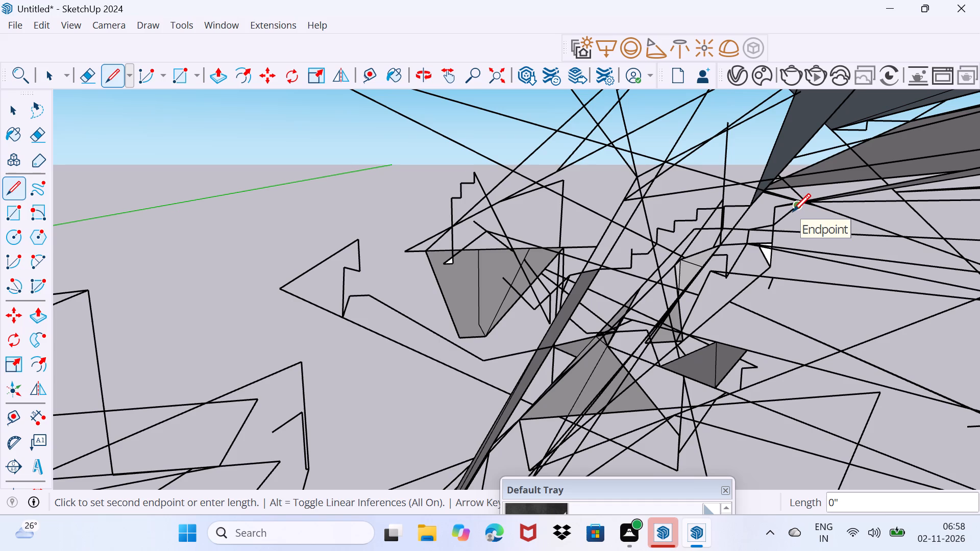
Draw long diagonal strokes from that endpoint down through the edges near the small white face, back up past it, and down again.
{"action": "left_click", "coordinate": [793, 211]}
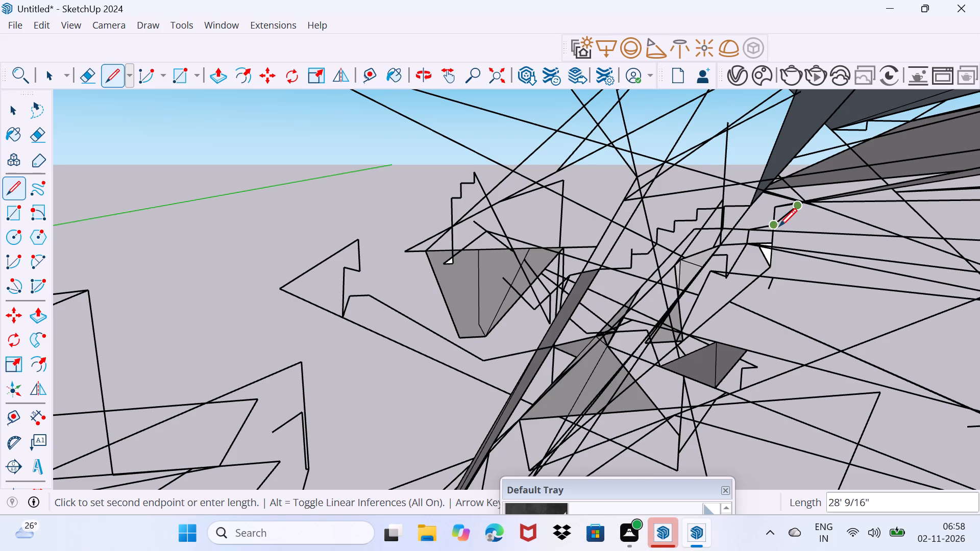
{"action": "left_click", "coordinate": [736, 249]}
{"action": "left_click", "coordinate": [675, 328]}
{"action": "left_click", "coordinate": [799, 241]}
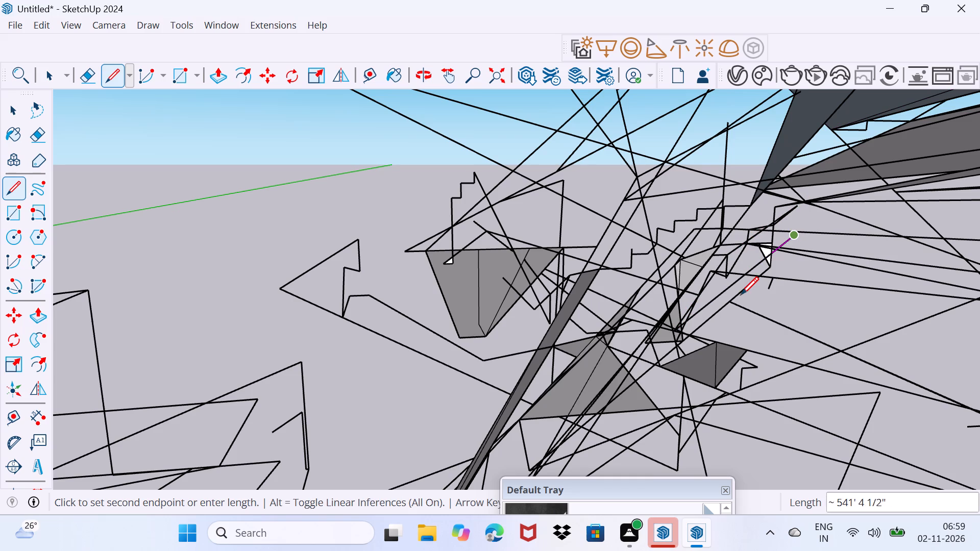
{"action": "left_click", "coordinate": [735, 307]}
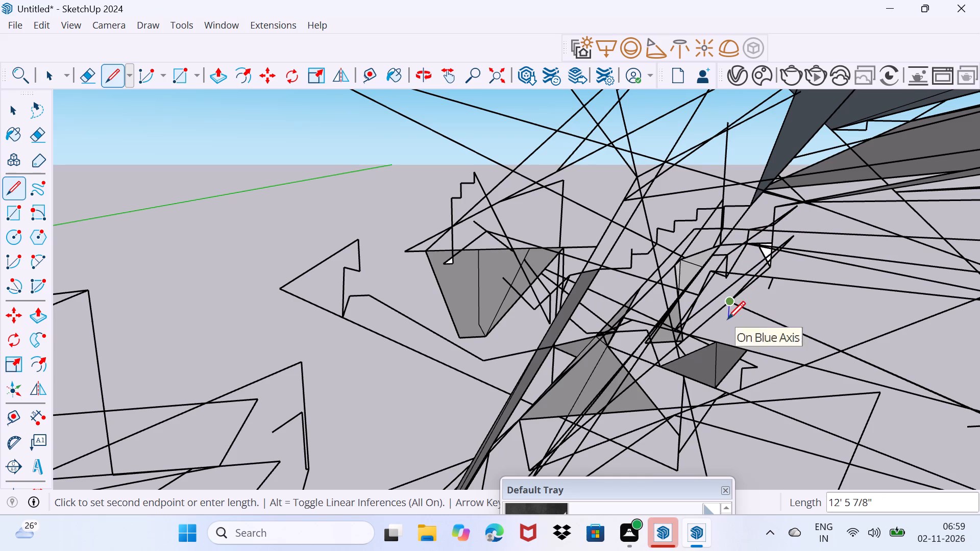
Extend the diagonal's lower end with a vertical stroke about 12' 6" down, then back up toward the white face, finishing with about 130' 3".
{"action": "left_click", "coordinate": [727, 319]}
{"action": "left_click", "coordinate": [762, 258]}
{"action": "left_click", "coordinate": [751, 285]}
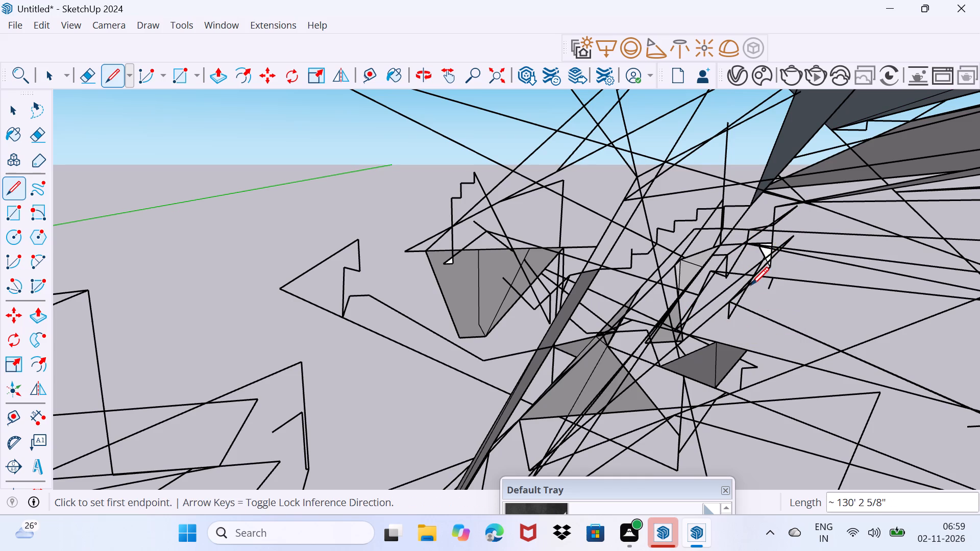
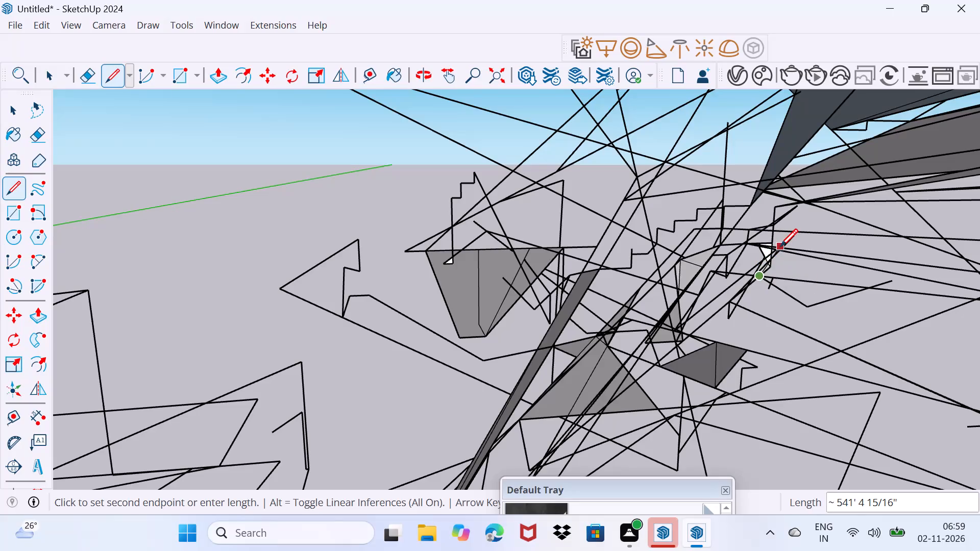
Extend the line beside the small white face with a stroke about 541' 5", then one about 449' 2" to the endpoint just above.
{"action": "left_click", "coordinate": [780, 246]}
{"action": "left_click", "coordinate": [779, 230]}
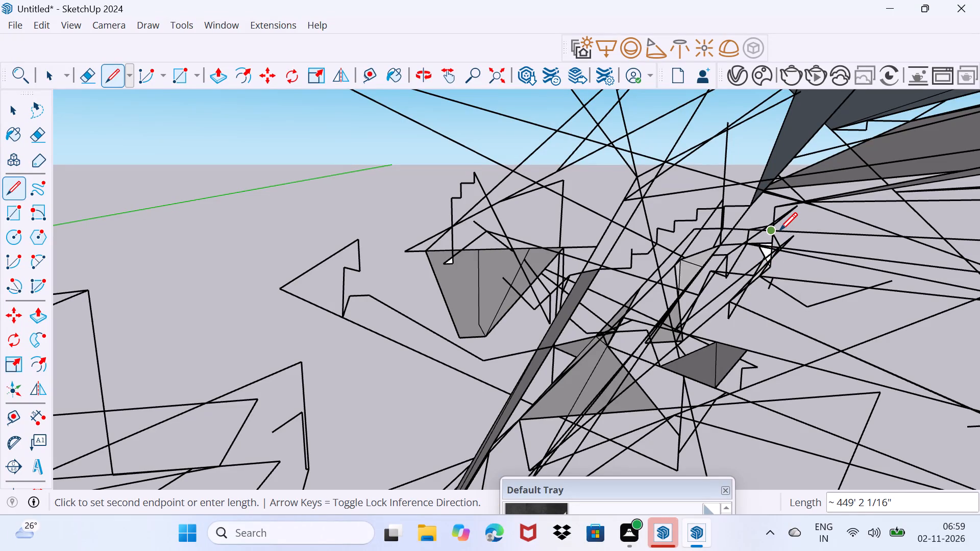
{"action": "left_click", "coordinate": [779, 230]}
{"action": "left_click", "coordinate": [779, 230]}
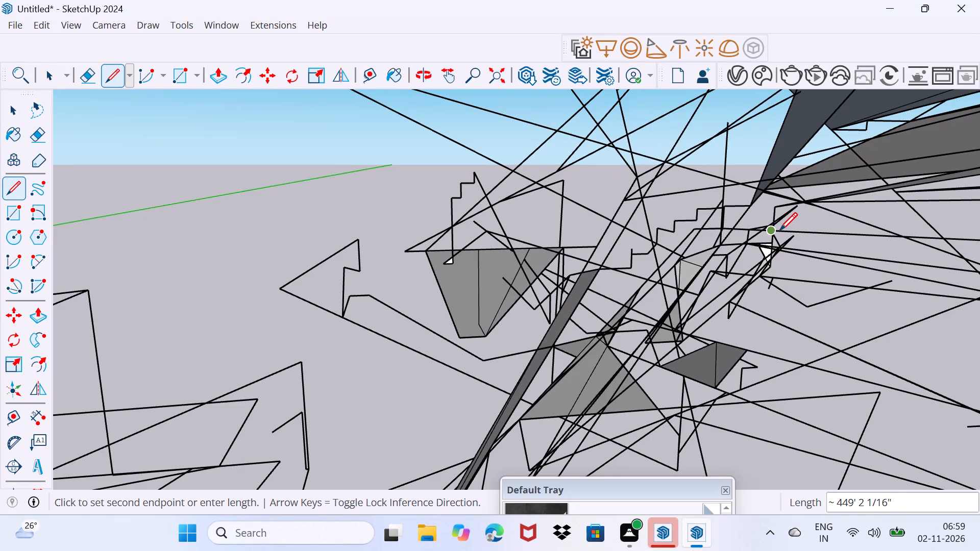
{"action": "left_click", "coordinate": [779, 230]}
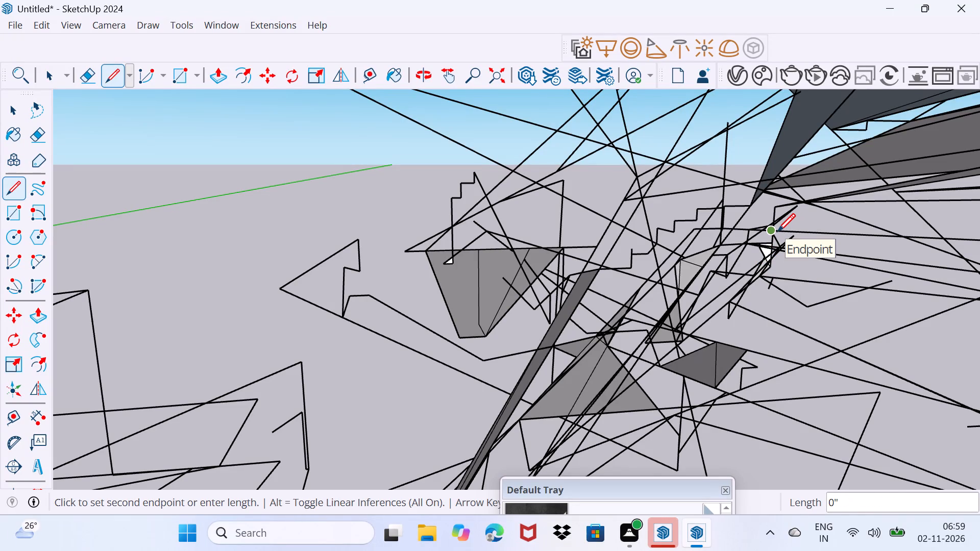
Draw a stroke about 156' 2" up from that endpoint above the white face, and start another line from its upper end.
{"action": "left_click", "coordinate": [777, 231]}
{"action": "left_click", "coordinate": [782, 227]}
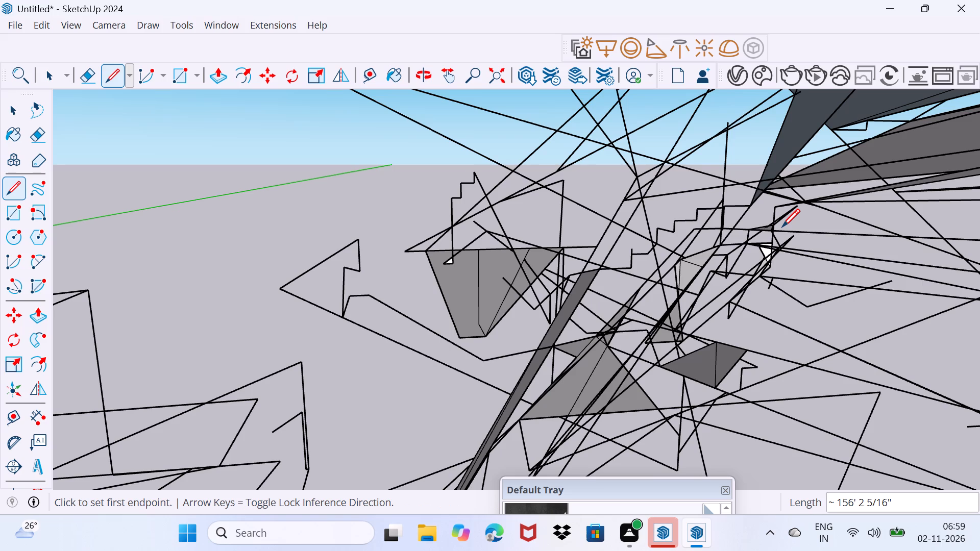
{"action": "left_click", "coordinate": [782, 227]}
{"action": "left_click", "coordinate": [779, 230]}
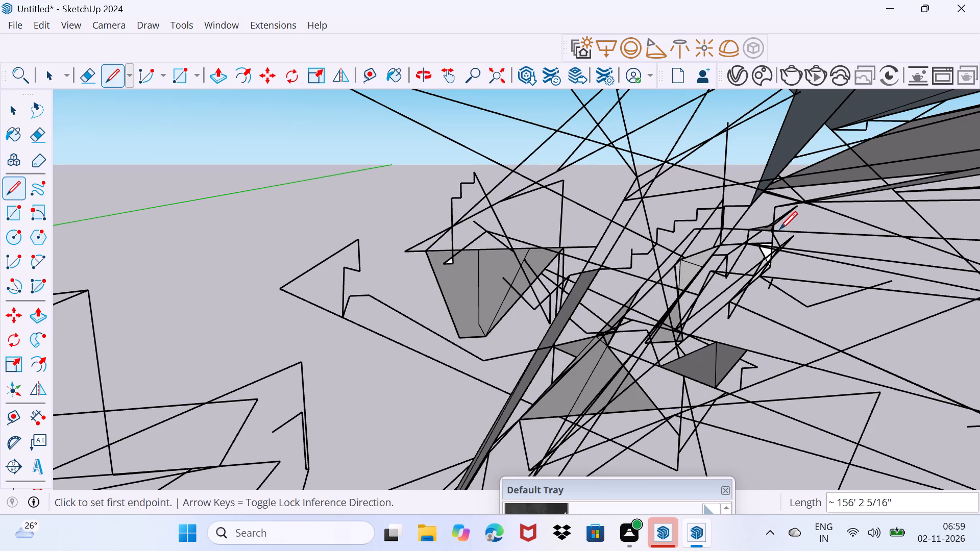
{"action": "left_click", "coordinate": [781, 228]}
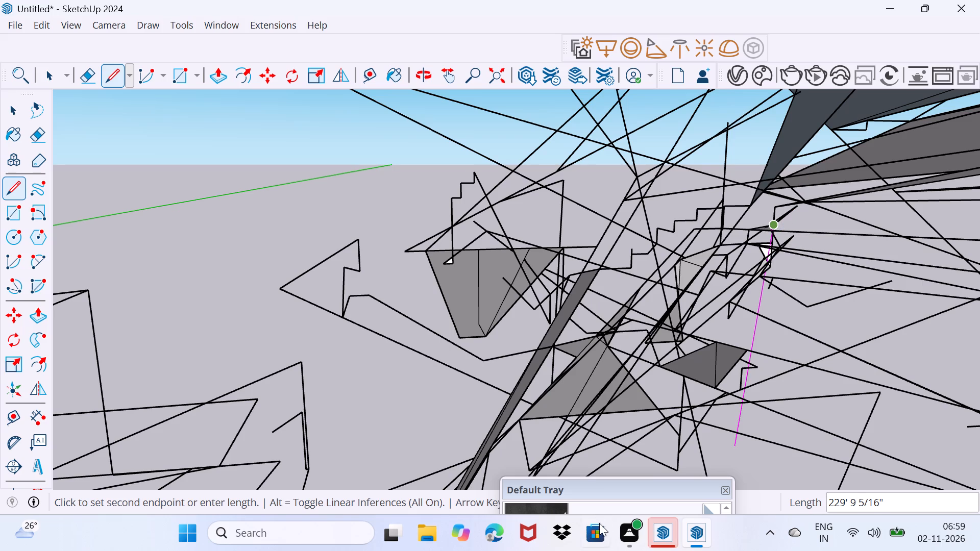
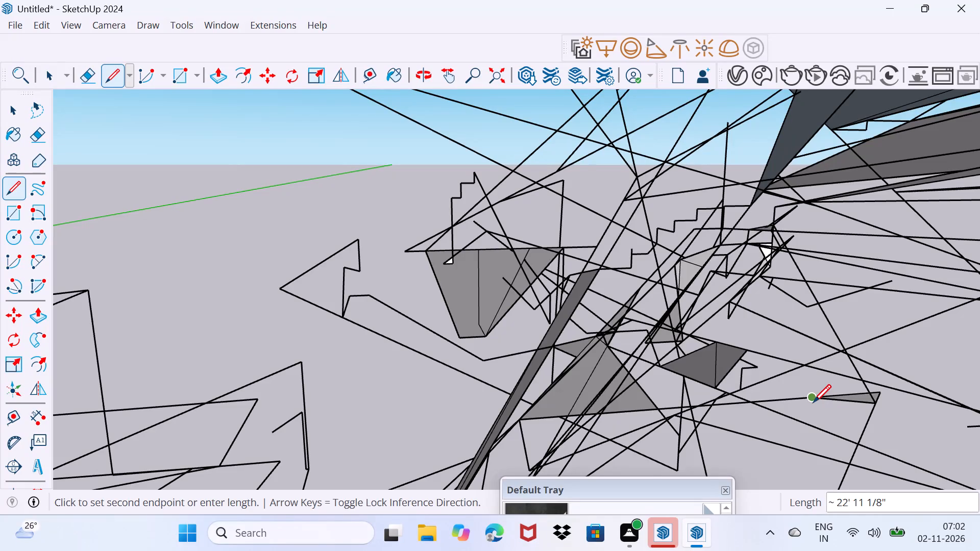
Finish the open line beside the thin sliver face and draw a narrow spike of two strokes near it, the second about 5' 7".
{"action": "left_click", "coordinate": [816, 388]}
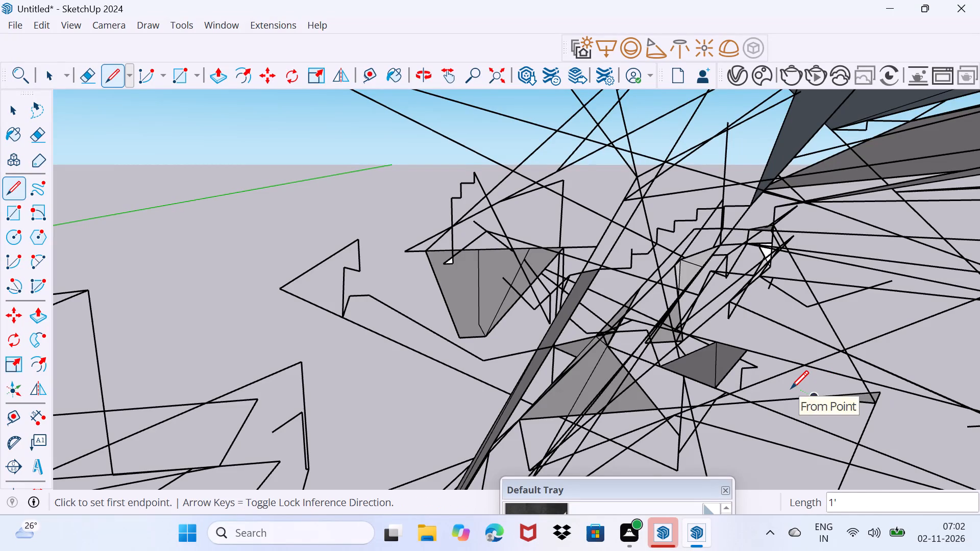
{"action": "left_click", "coordinate": [791, 386]}
{"action": "left_click", "coordinate": [794, 352]}
{"action": "left_click", "coordinate": [783, 399]}
{"action": "left_click", "coordinate": [769, 393]}
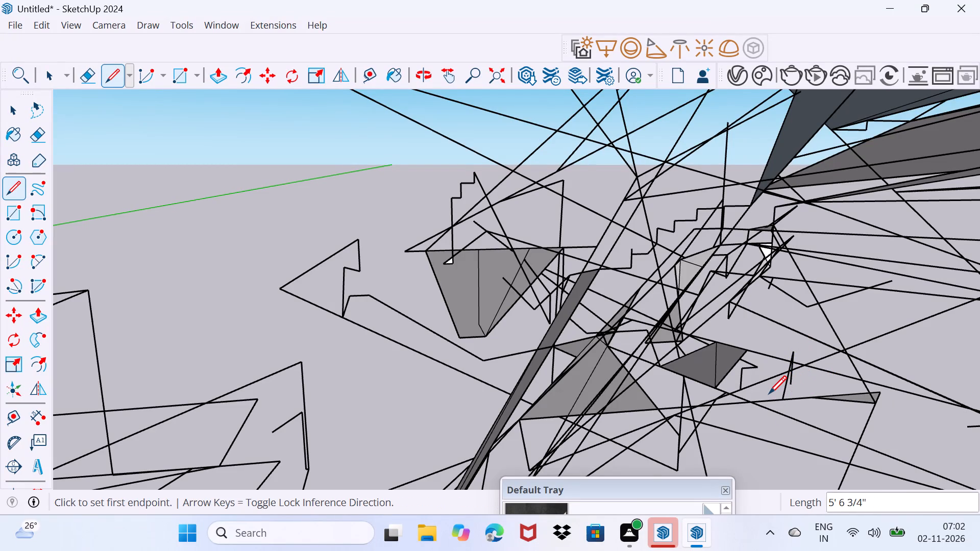
Draw a line from beside the spike past the dark split face, and close a narrow triangular face above it with a vertical side about 48' 5".
{"action": "left_click", "coordinate": [769, 393]}
{"action": "left_click", "coordinate": [769, 393]}
{"action": "left_click", "coordinate": [769, 393]}
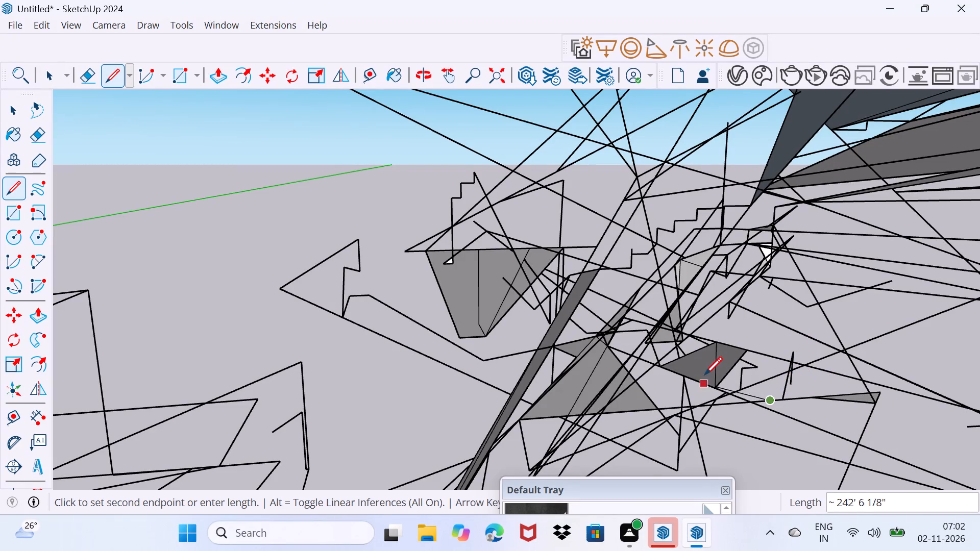
{"action": "left_click", "coordinate": [705, 334]}
{"action": "left_click", "coordinate": [726, 275]}
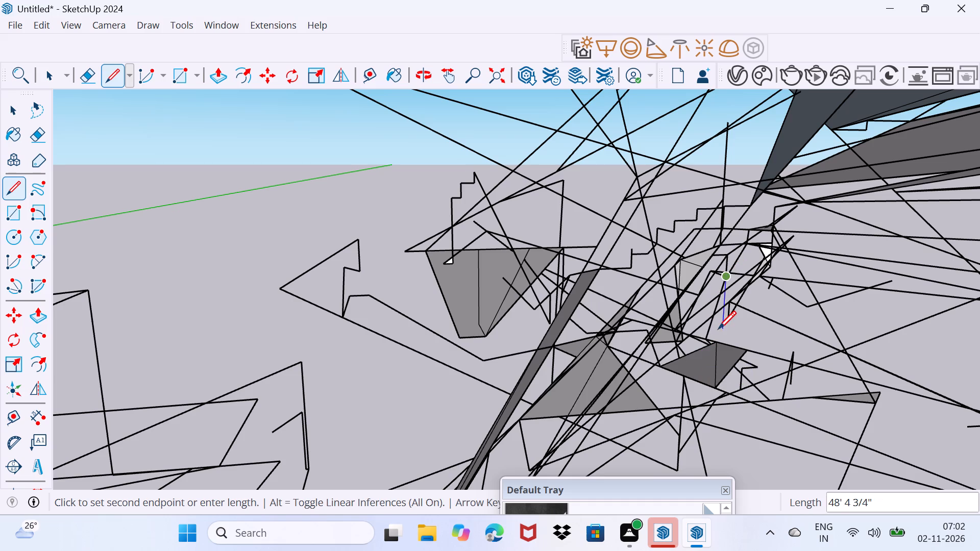
{"action": "left_click", "coordinate": [718, 329]}
{"action": "left_click", "coordinate": [704, 340]}
Draw a line from below the gray trapezoid face to the tip of the long sliver face, and extend it across to the pale panel.
{"action": "left_click_drag", "start_coordinate": [506, 348], "coordinate": [517, 341]}
{"action": "left_click", "coordinate": [600, 273]}
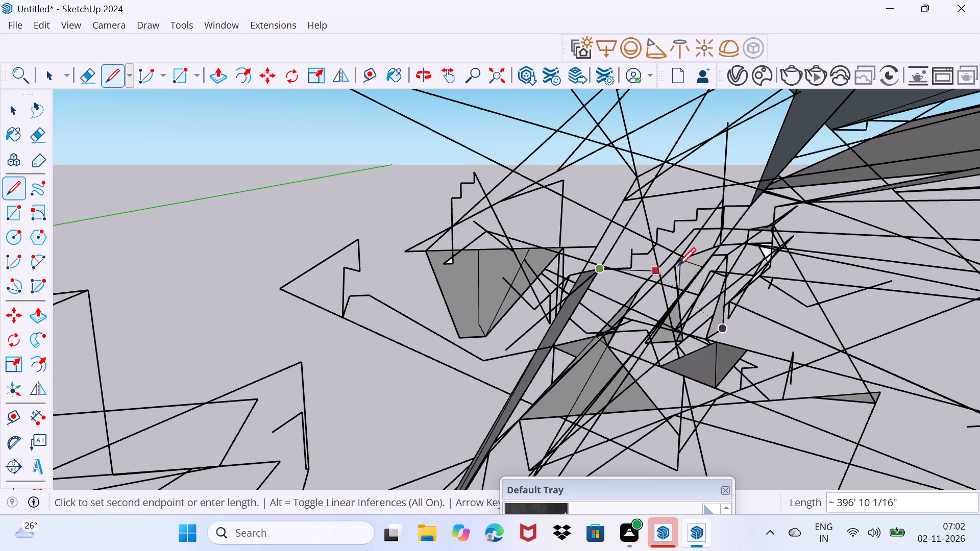
{"action": "left_click", "coordinate": [678, 265]}
{"action": "left_click", "coordinate": [676, 271]}
{"action": "left_click", "coordinate": [676, 271]}
{"action": "left_click", "coordinate": [671, 273]}
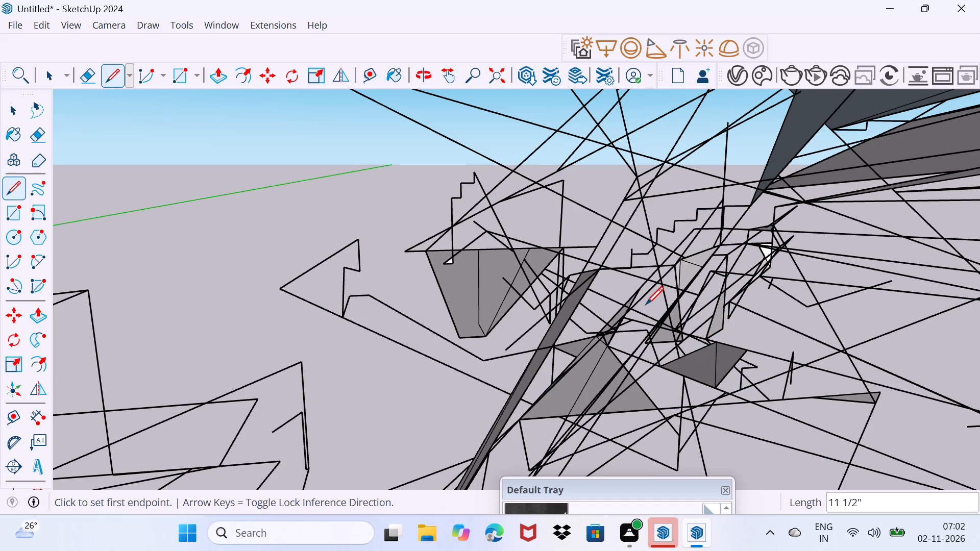
Draw a short steep stroke between the long sliver's tip and the pale panel, plus one about 155' 2" beside it.
{"action": "left_click", "coordinate": [646, 304]}
{"action": "left_click", "coordinate": [654, 281]}
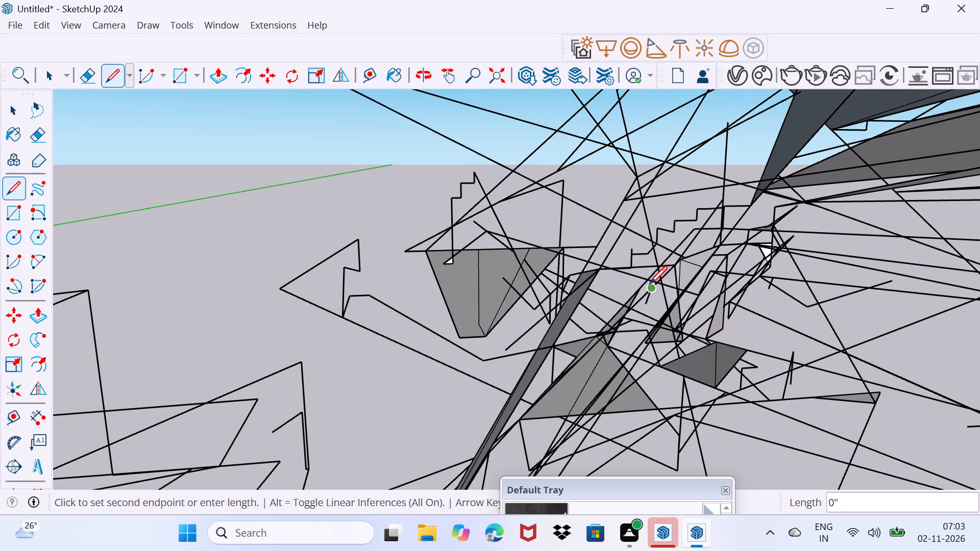
{"action": "left_click", "coordinate": [649, 284]}
{"action": "left_click", "coordinate": [665, 266]}
{"action": "left_click", "coordinate": [647, 282]}
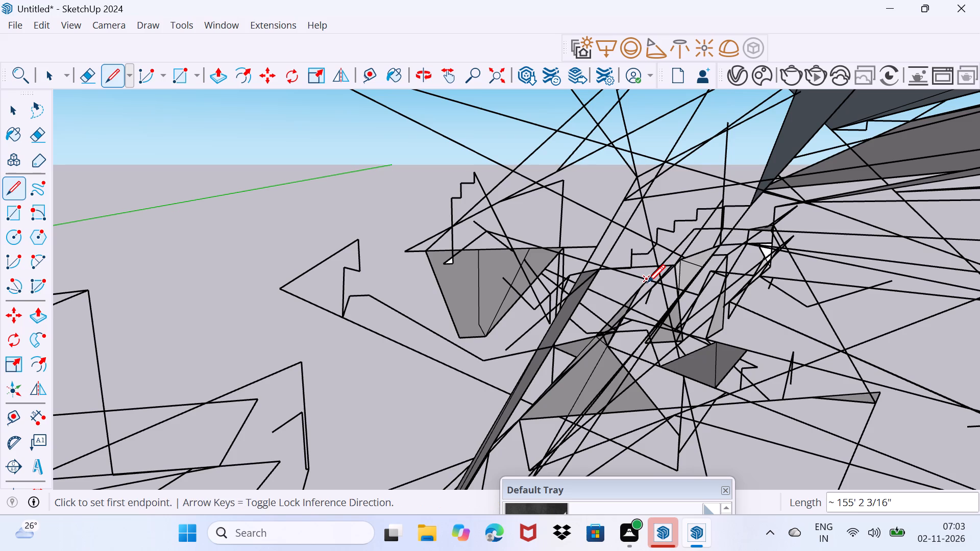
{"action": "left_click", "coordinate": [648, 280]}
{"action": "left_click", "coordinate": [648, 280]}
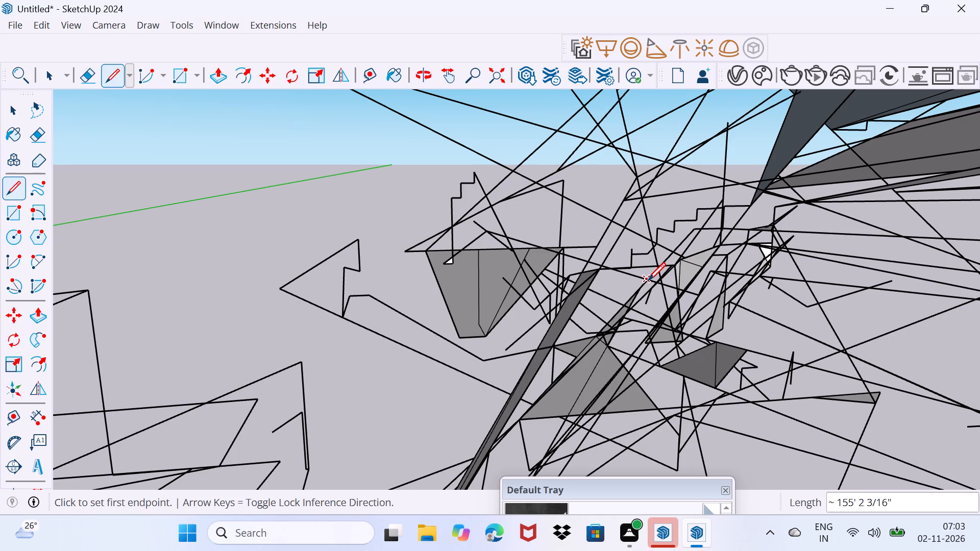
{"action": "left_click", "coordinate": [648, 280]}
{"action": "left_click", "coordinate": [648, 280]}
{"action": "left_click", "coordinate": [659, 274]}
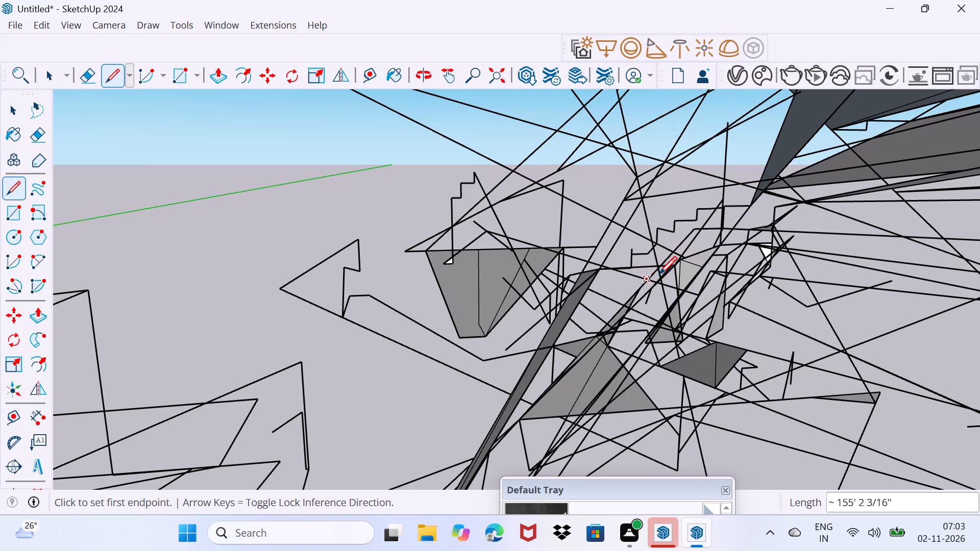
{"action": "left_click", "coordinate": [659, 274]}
Draw a zigzag of short strokes from beside the pale panel down around the small dark face below it.
{"action": "left_click", "coordinate": [659, 274]}
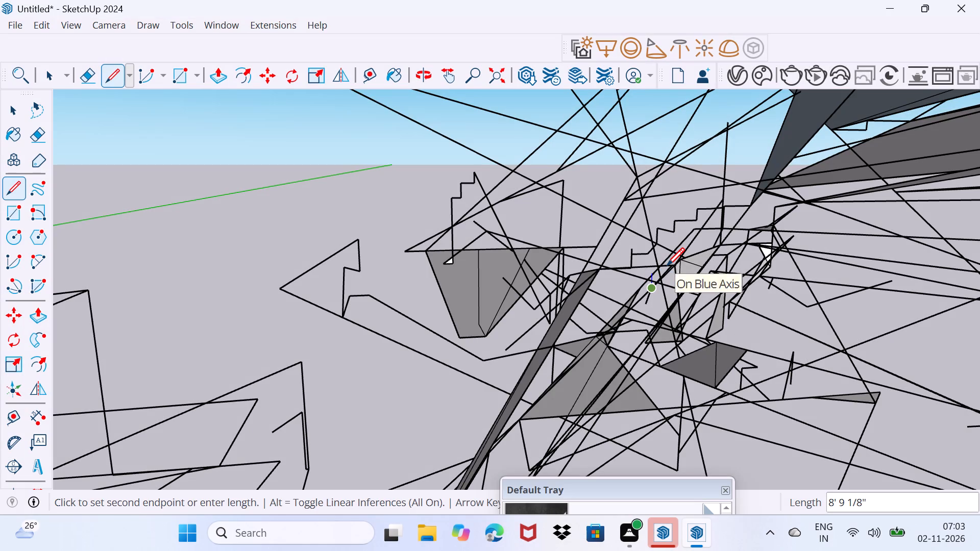
{"action": "left_click_drag", "start_coordinate": [667, 265], "coordinate": [667, 270]}
{"action": "left_click", "coordinate": [650, 340]}
{"action": "left_click", "coordinate": [681, 311]}
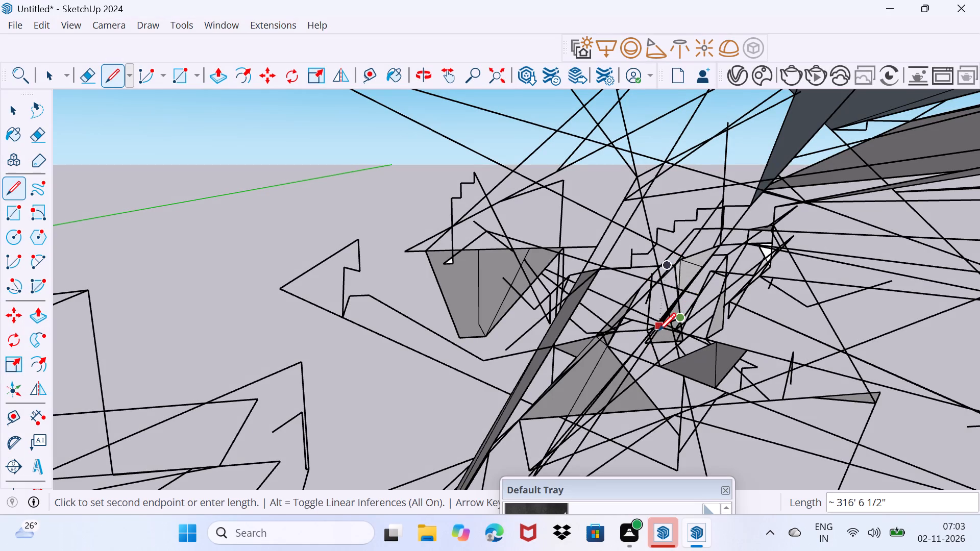
{"action": "left_click", "coordinate": [658, 331]}
{"action": "left_click", "coordinate": [636, 348]}
{"action": "left_click", "coordinate": [635, 339]}
{"action": "left_click", "coordinate": [642, 335]}
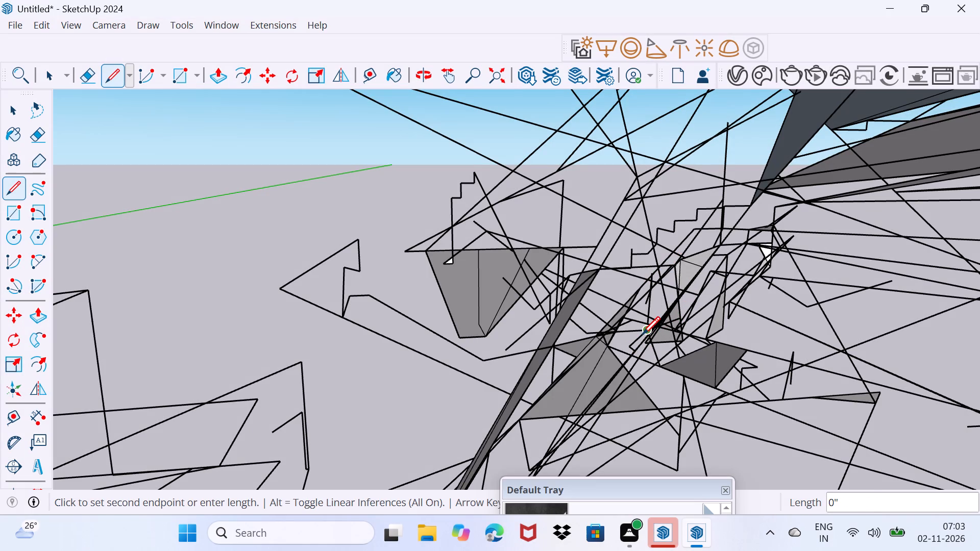
{"action": "left_click", "coordinate": [642, 334]}
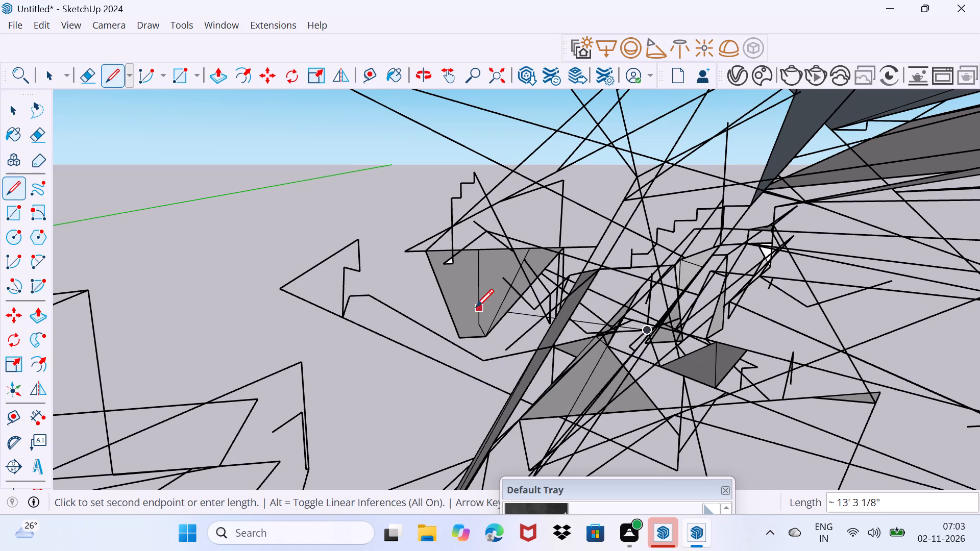
Draw a connected run from the long sliver face across the tangle to the narrow triangular face, starting along the red axis.
{"action": "left_click", "coordinate": [572, 295]}
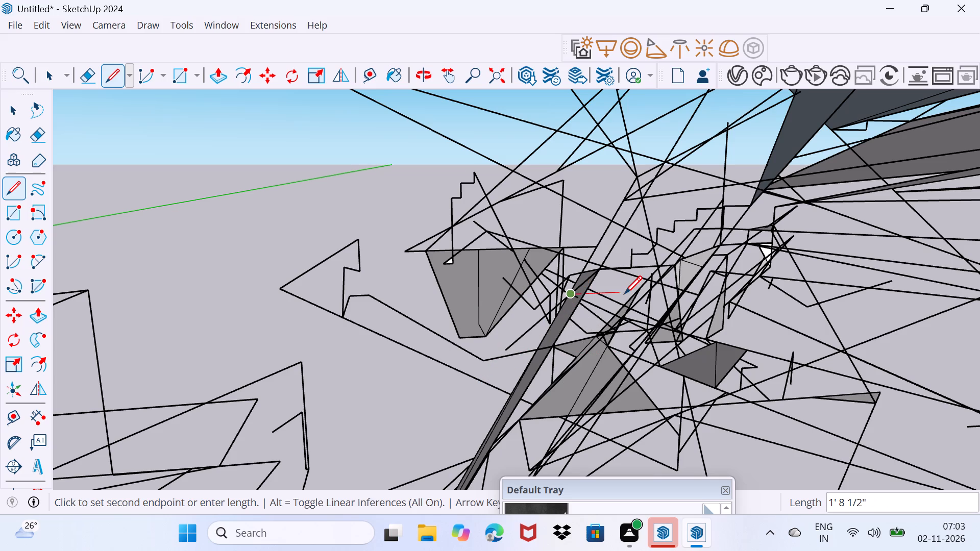
{"action": "left_click", "coordinate": [624, 292]}
{"action": "left_click", "coordinate": [661, 297]}
{"action": "left_click", "coordinate": [688, 319]}
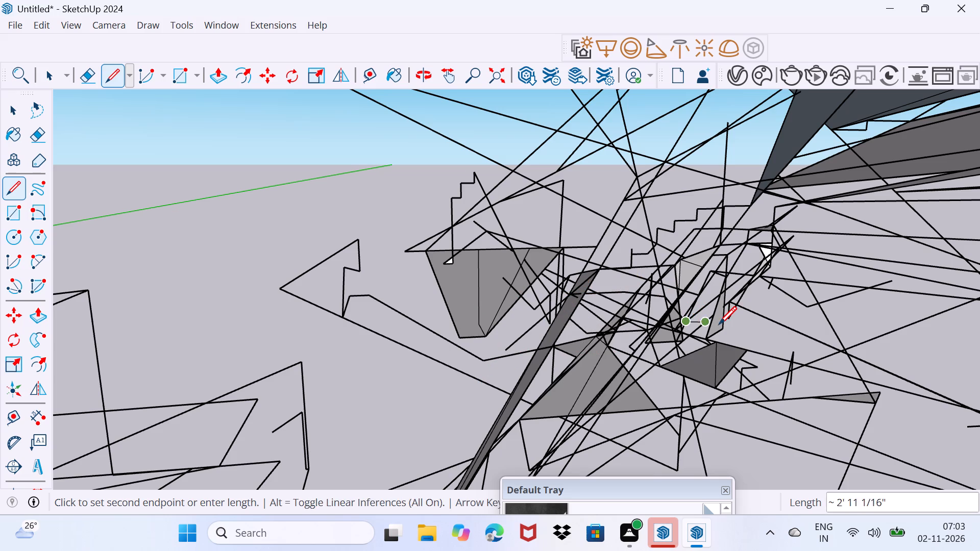
{"action": "left_click", "coordinate": [719, 324]}
{"action": "left_click", "coordinate": [721, 316]}
{"action": "left_click", "coordinate": [722, 312]}
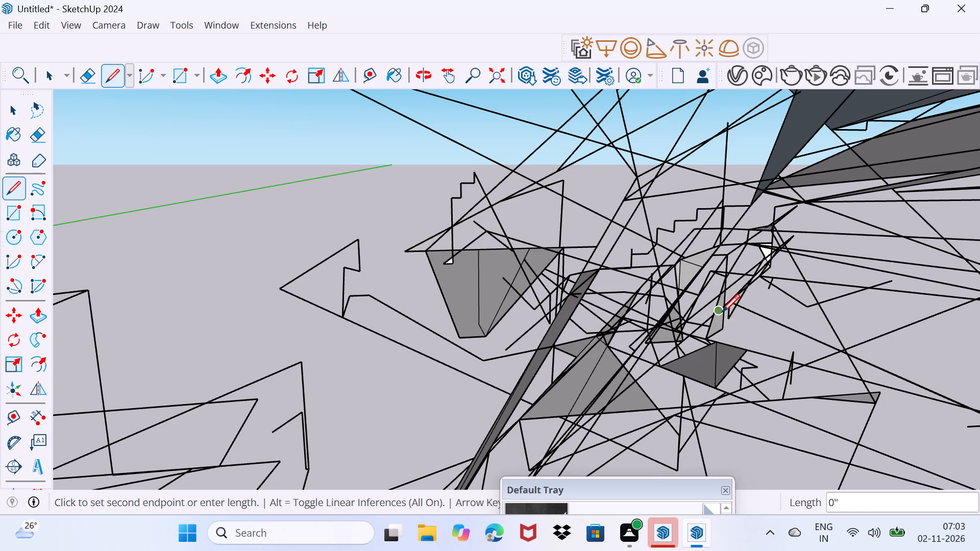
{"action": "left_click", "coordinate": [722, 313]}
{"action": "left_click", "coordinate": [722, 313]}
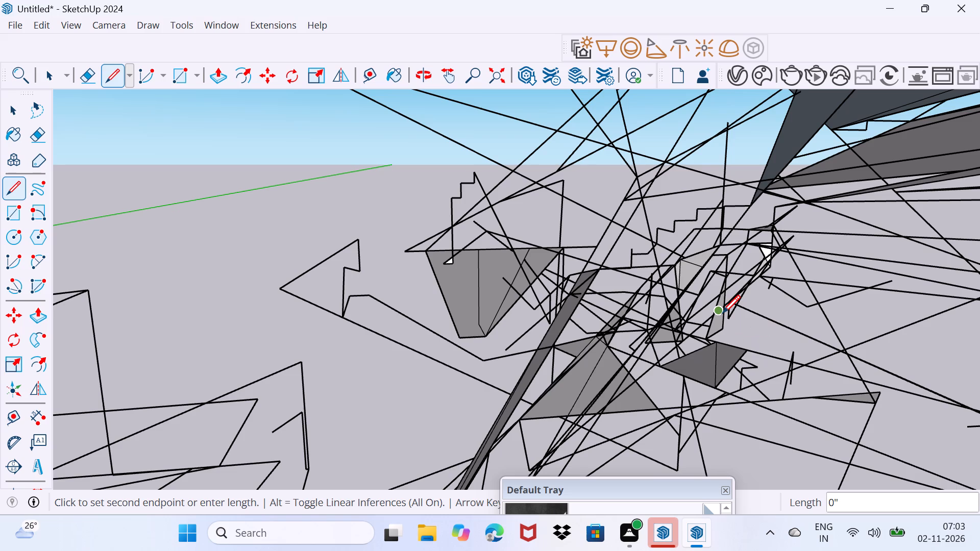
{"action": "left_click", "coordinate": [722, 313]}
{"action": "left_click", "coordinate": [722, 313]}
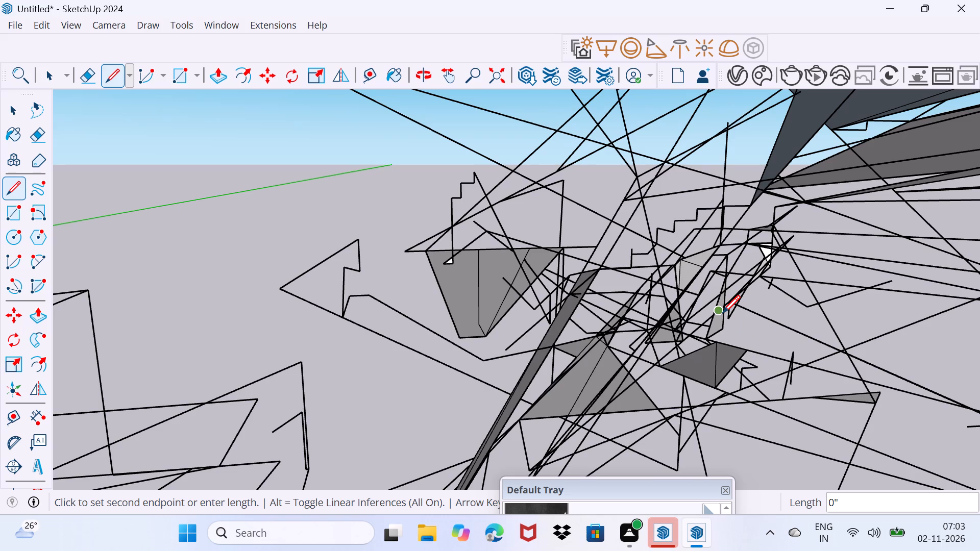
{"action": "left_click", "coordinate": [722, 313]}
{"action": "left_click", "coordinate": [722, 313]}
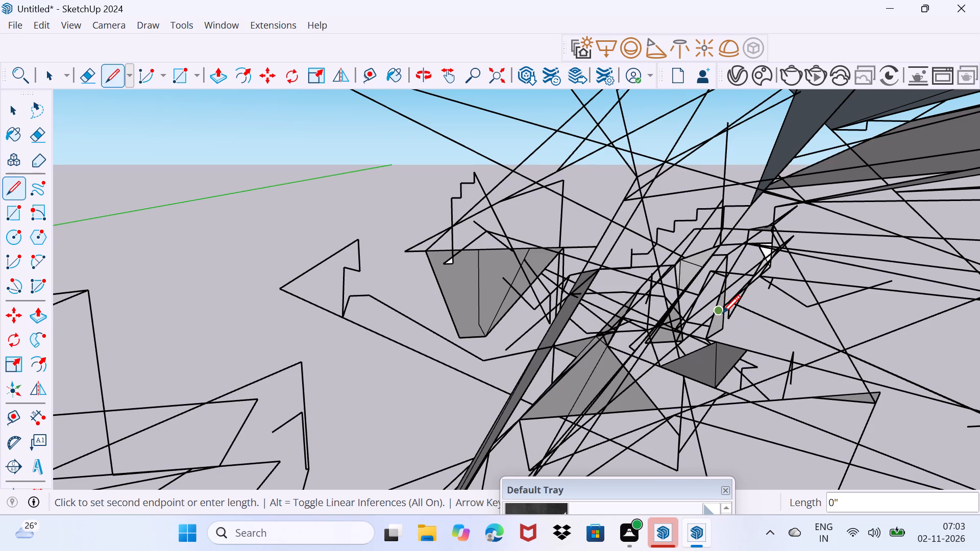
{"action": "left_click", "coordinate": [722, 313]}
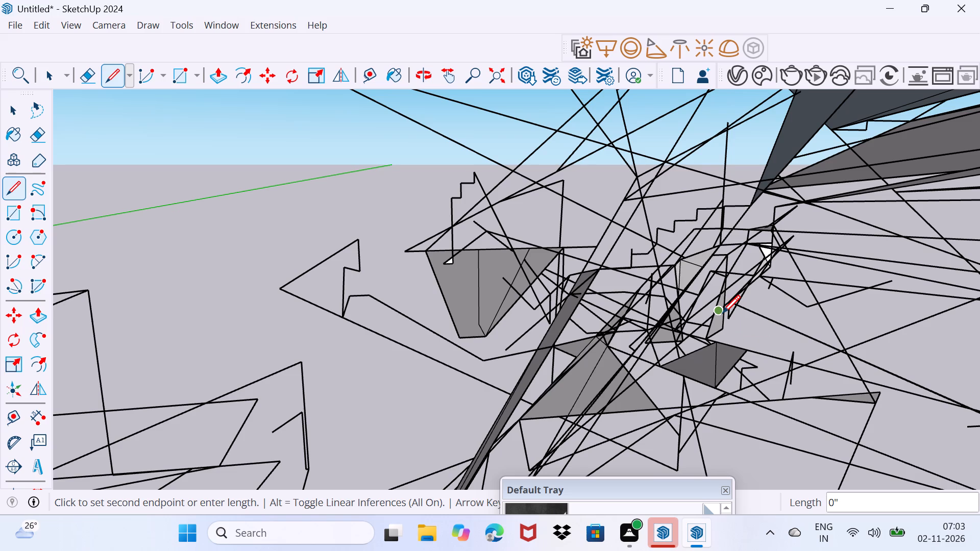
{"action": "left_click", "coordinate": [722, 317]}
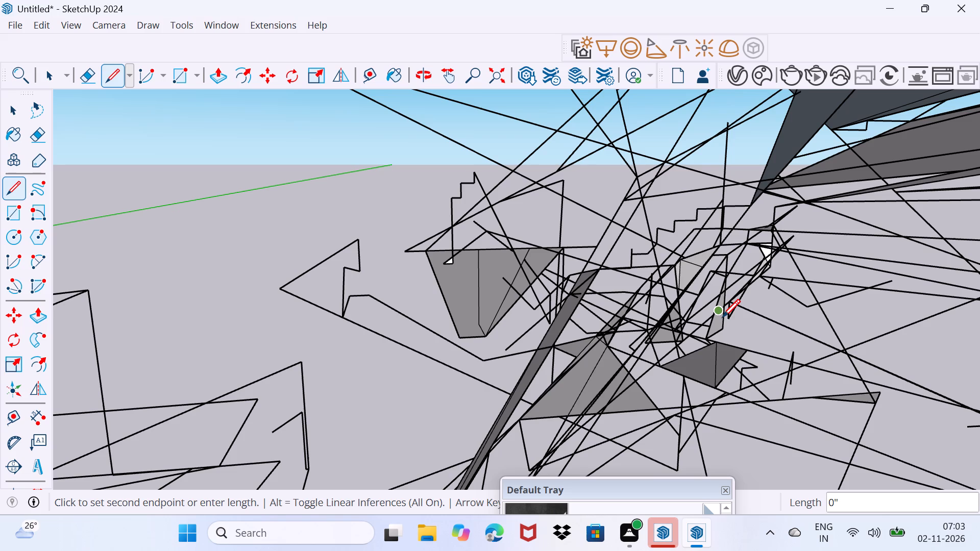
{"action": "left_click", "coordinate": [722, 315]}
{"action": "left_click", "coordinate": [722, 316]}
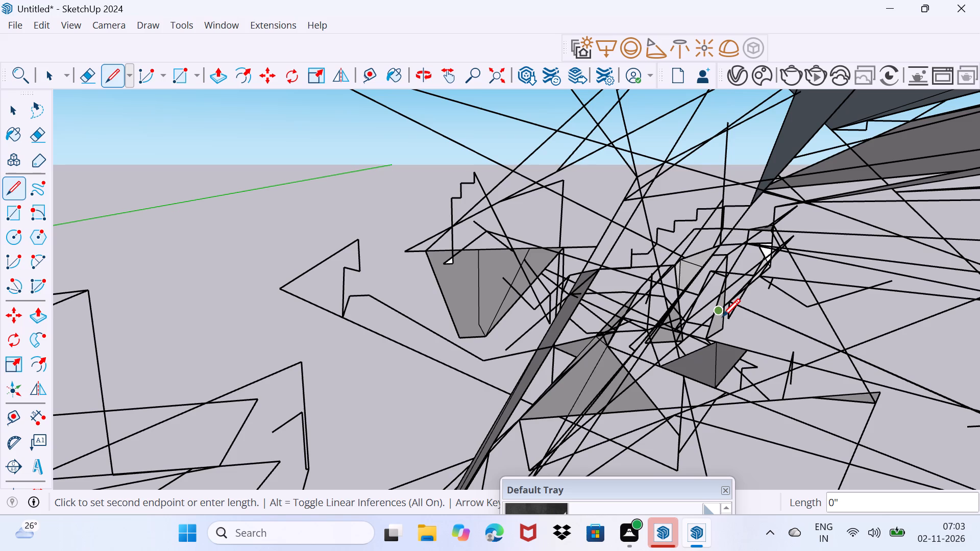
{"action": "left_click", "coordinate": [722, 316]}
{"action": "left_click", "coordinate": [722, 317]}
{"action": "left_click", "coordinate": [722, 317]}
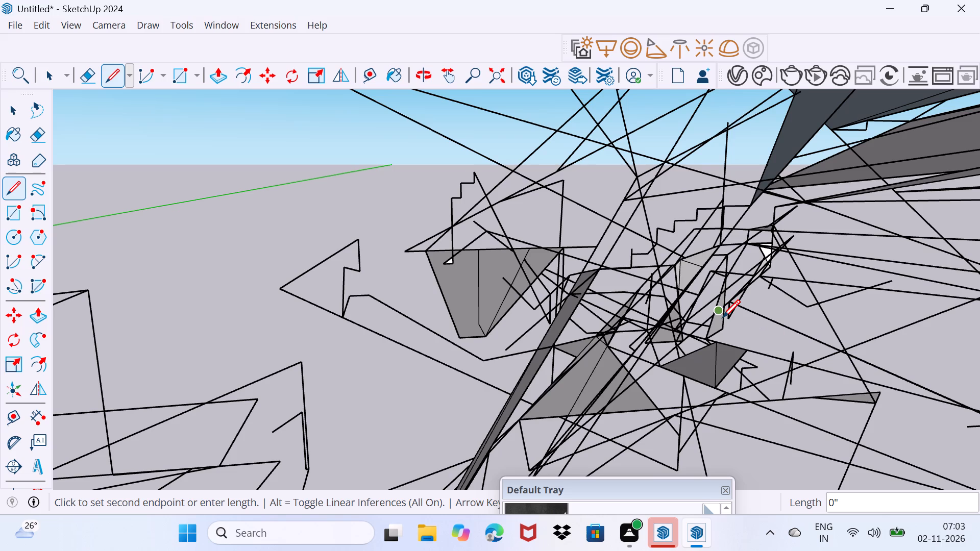
Draw a stroke about 176' 6" down to the lower endpoint of the narrow triangular face.
{"action": "left_click", "coordinate": [722, 323]}
{"action": "left_click", "coordinate": [722, 323]}
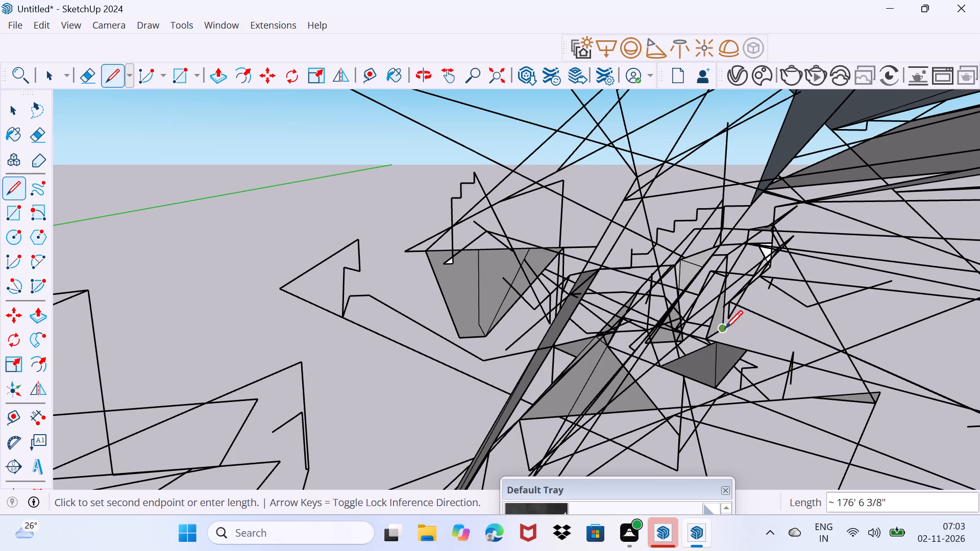
{"action": "left_click", "coordinate": [725, 332]}
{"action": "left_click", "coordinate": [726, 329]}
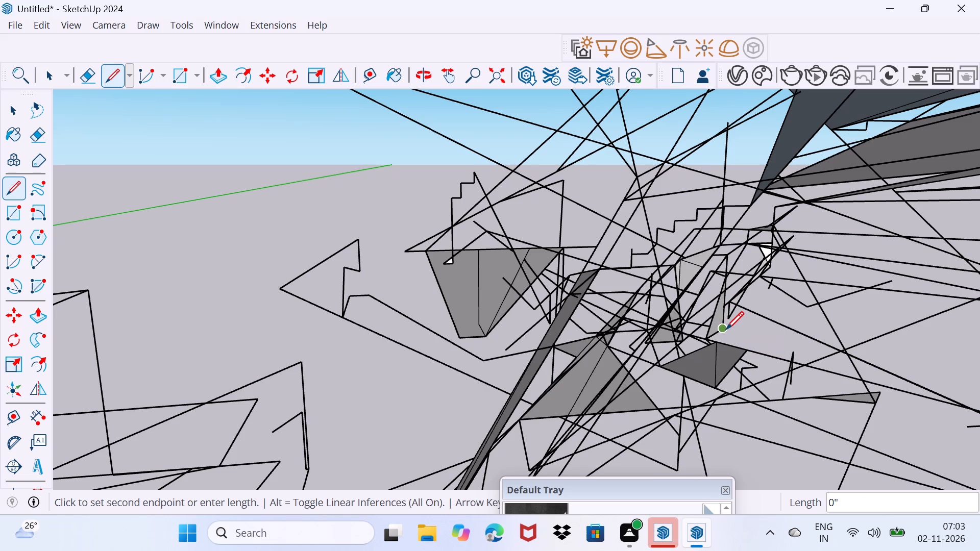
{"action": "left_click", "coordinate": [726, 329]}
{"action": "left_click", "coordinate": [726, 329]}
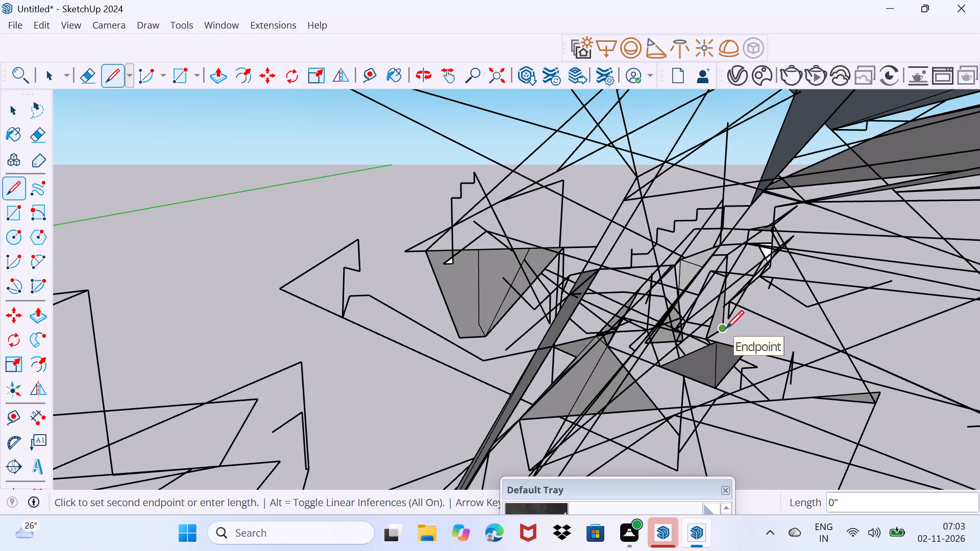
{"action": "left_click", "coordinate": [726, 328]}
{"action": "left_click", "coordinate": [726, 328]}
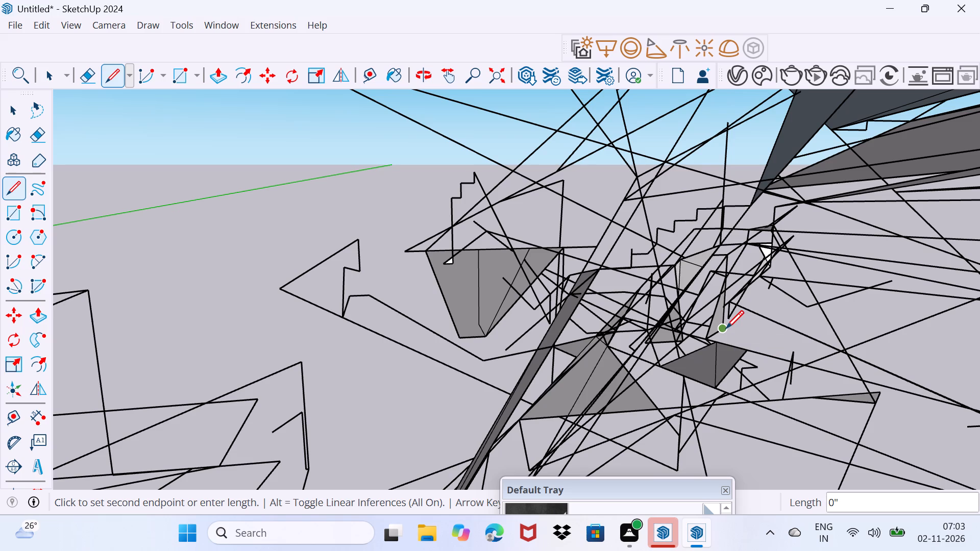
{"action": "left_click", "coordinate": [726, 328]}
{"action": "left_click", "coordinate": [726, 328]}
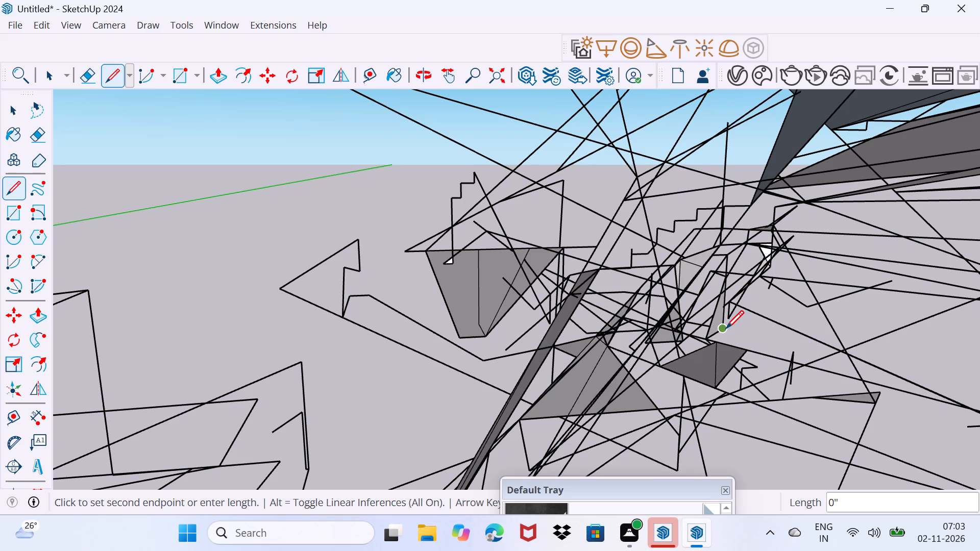
Draw strokes about 549' 1" and 288' 8" from the narrow triangular face's lower endpoint, and close a small dark face at its upper corner.
{"action": "left_click", "coordinate": [726, 327]}
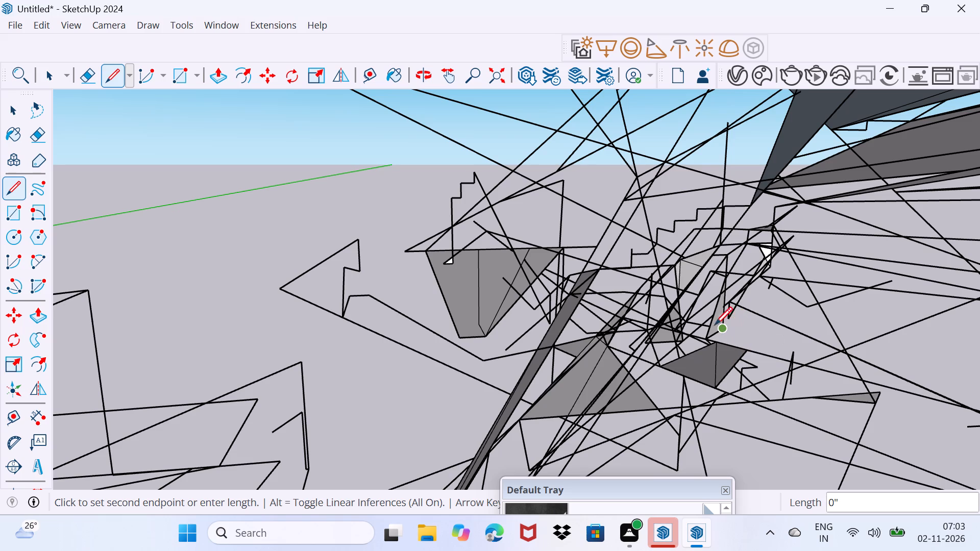
{"action": "left_click", "coordinate": [709, 318]}
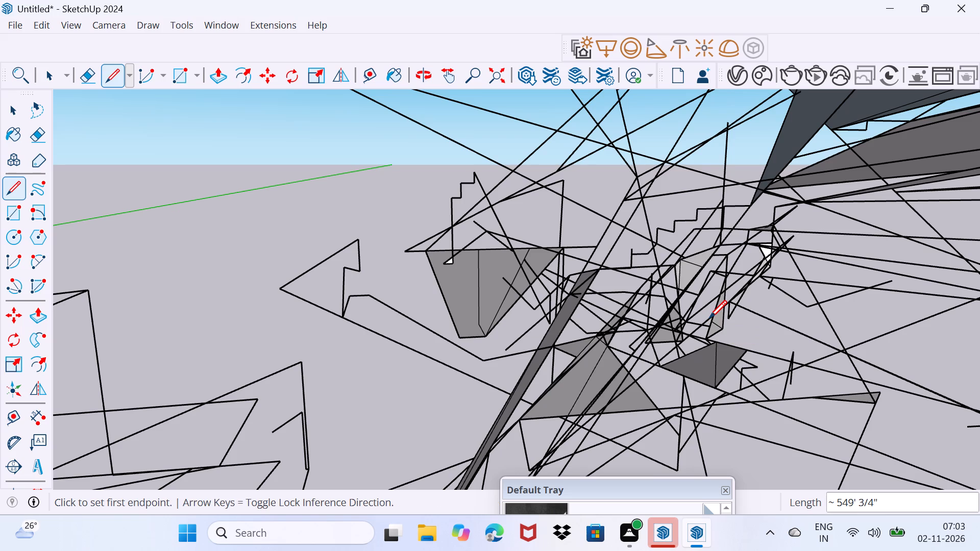
{"action": "double_click", "coordinate": [709, 318]}
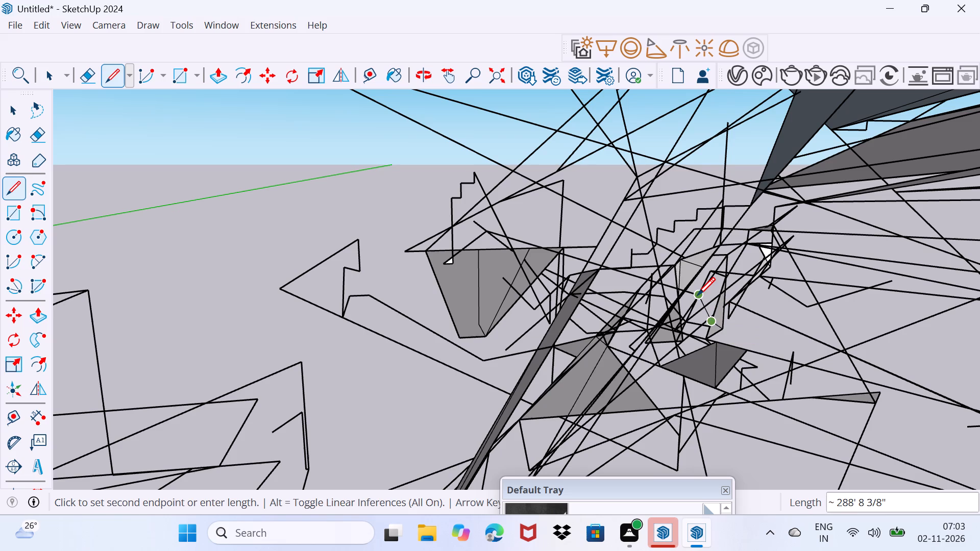
{"action": "left_click", "coordinate": [697, 295]}
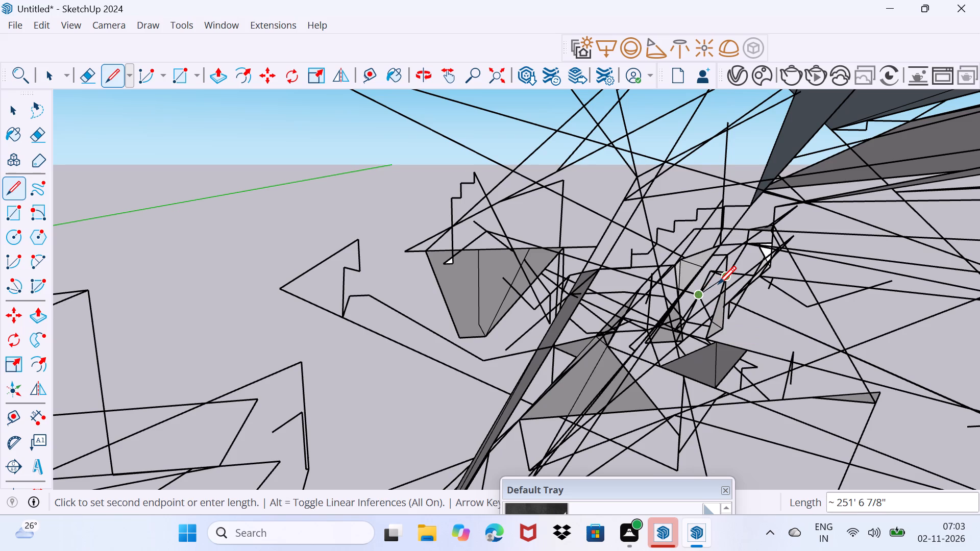
{"action": "left_click", "coordinate": [719, 283]}
Draw a stroke about 86' 8" to the bend of the open V-shaped line beside the tangle, and one about 237' 11" down from it.
{"action": "left_click", "coordinate": [750, 301]}
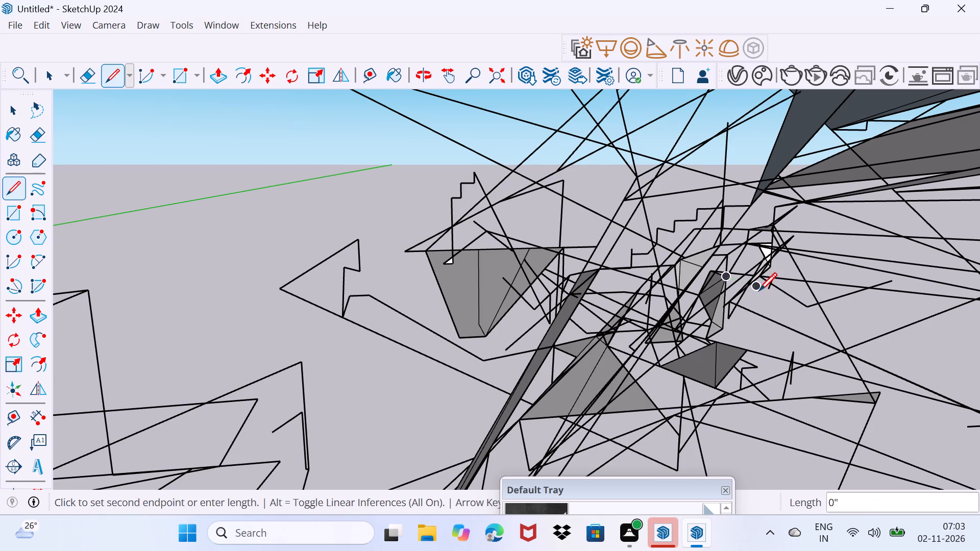
{"action": "left_click", "coordinate": [810, 304]}
{"action": "left_click", "coordinate": [801, 333]}
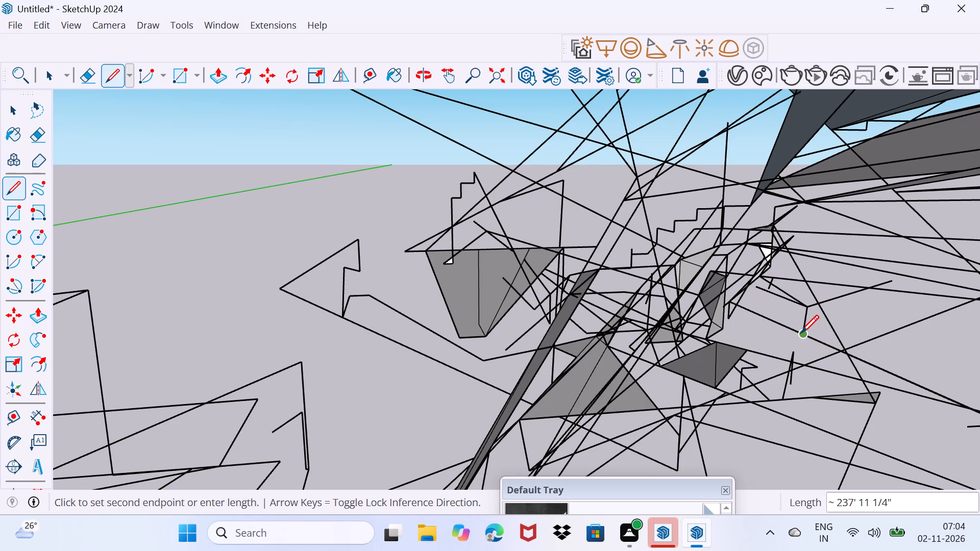
Draw a stroke about 395' 11" from the open V-shaped line's lower end to an edge midpoint in the tangle, and a short zigzag beyond it.
{"action": "left_click", "coordinate": [801, 333]}
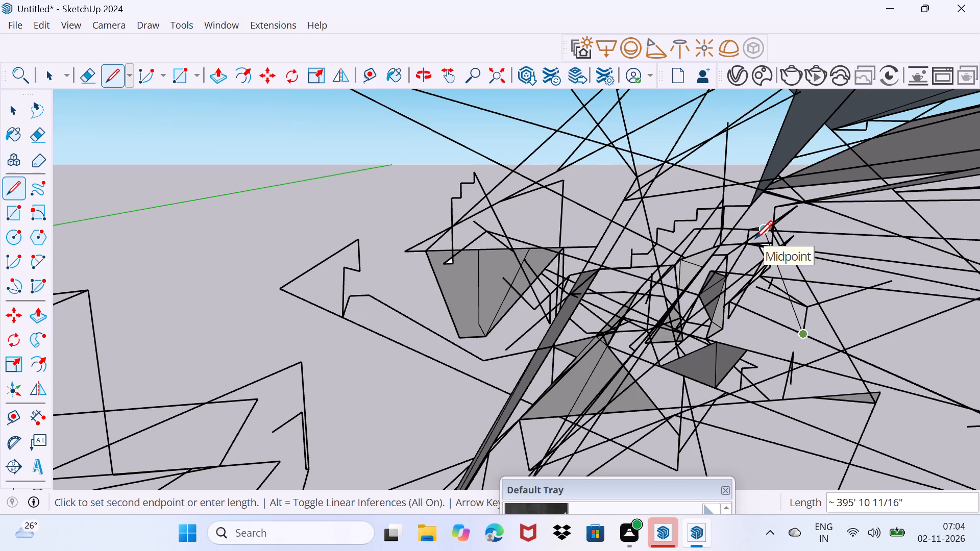
{"action": "left_click", "coordinate": [755, 238]}
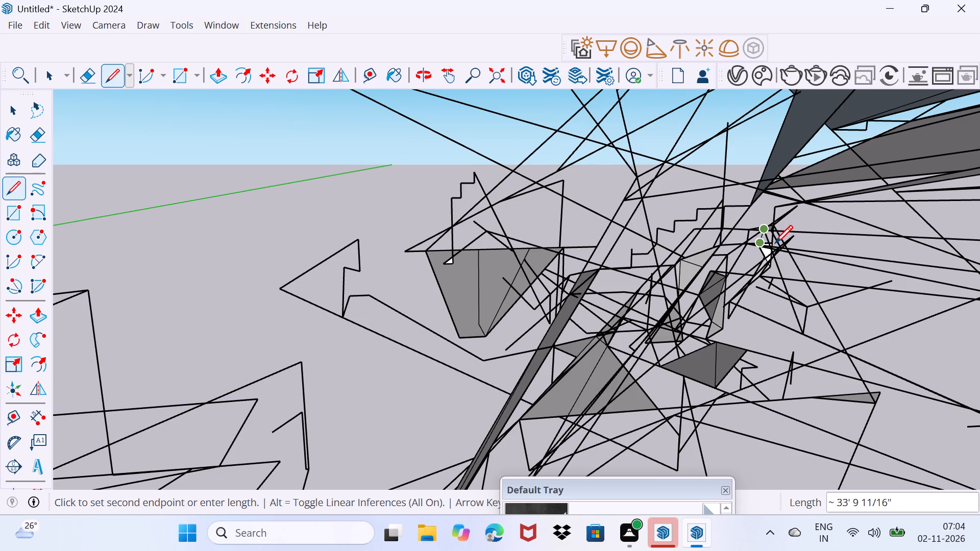
{"action": "left_click", "coordinate": [775, 243]}
{"action": "left_click", "coordinate": [812, 265]}
{"action": "left_click", "coordinate": [819, 257]}
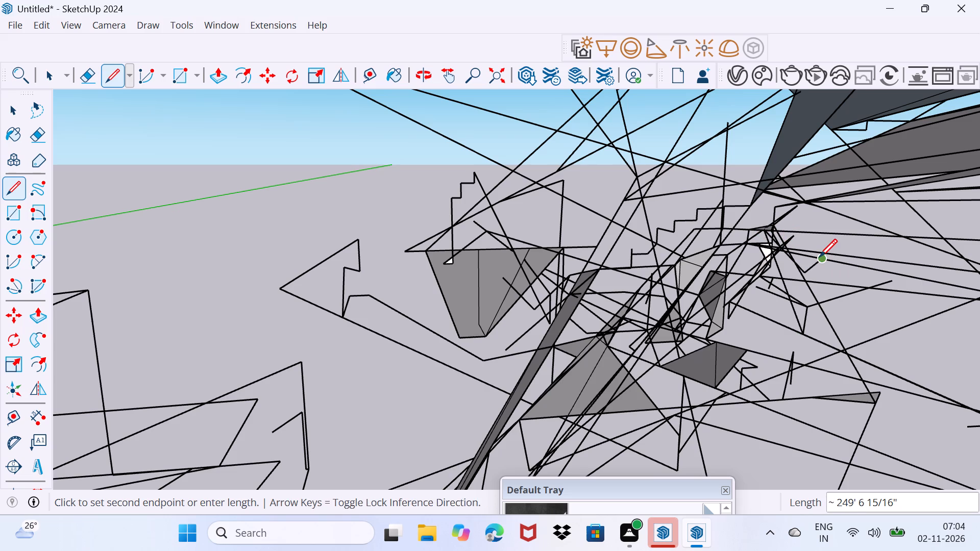
{"action": "left_click", "coordinate": [826, 256]}
{"action": "left_click", "coordinate": [837, 258]}
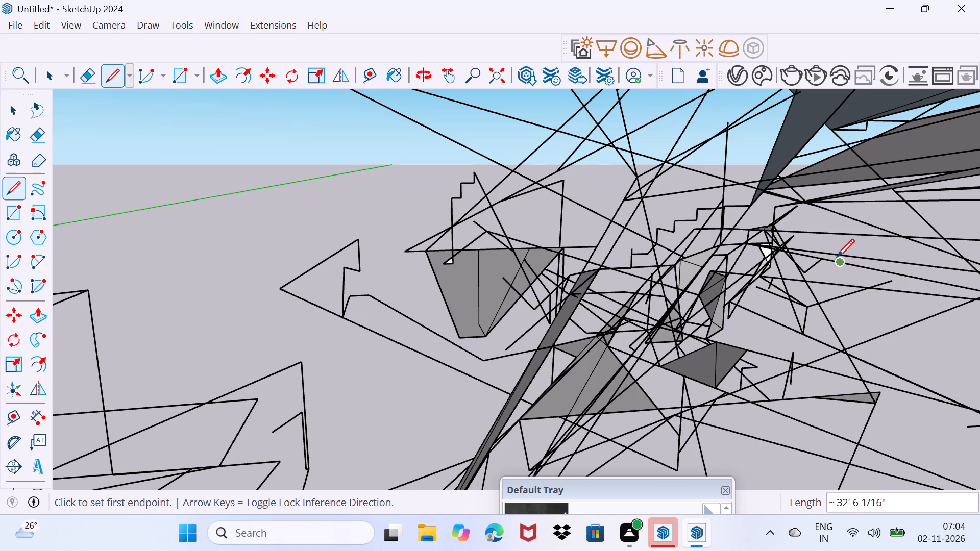
Draw short connected strokes among the crossing lines beyond the long blue-grey face, closing a narrow light sliver face.
{"action": "scroll", "coordinate": [826, 252], "scroll_direction": "up", "scroll_amount": 6}
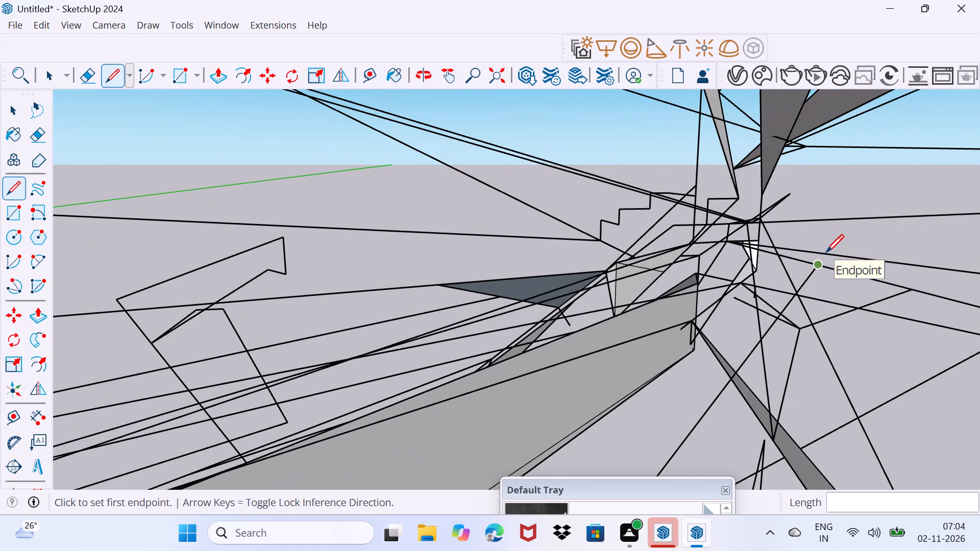
{"action": "scroll", "coordinate": [826, 252], "scroll_direction": "down", "scroll_amount": 17}
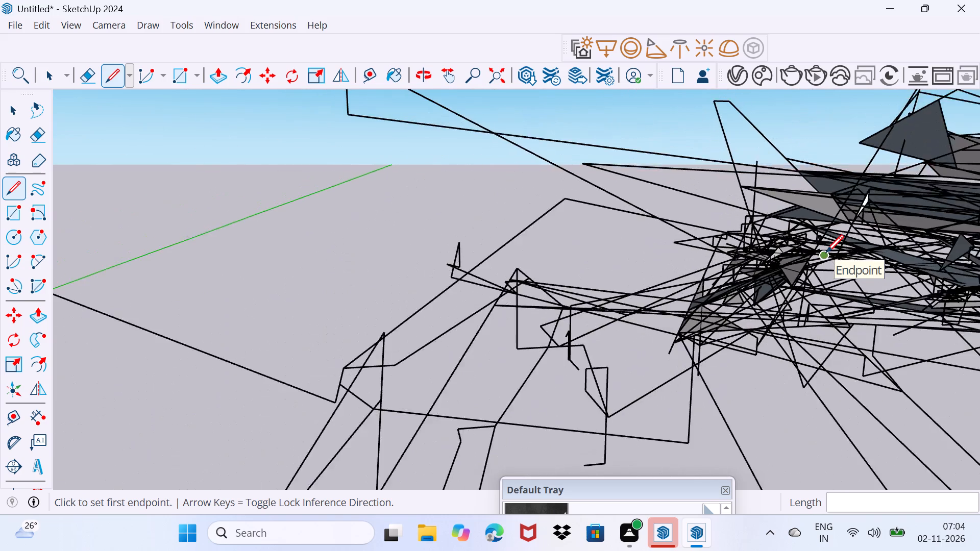
{"action": "scroll", "coordinate": [826, 252], "scroll_direction": "down", "scroll_amount": 8}
{"action": "middle_click_drag", "start_coordinate": [826, 252], "coordinate": [799, 237]}
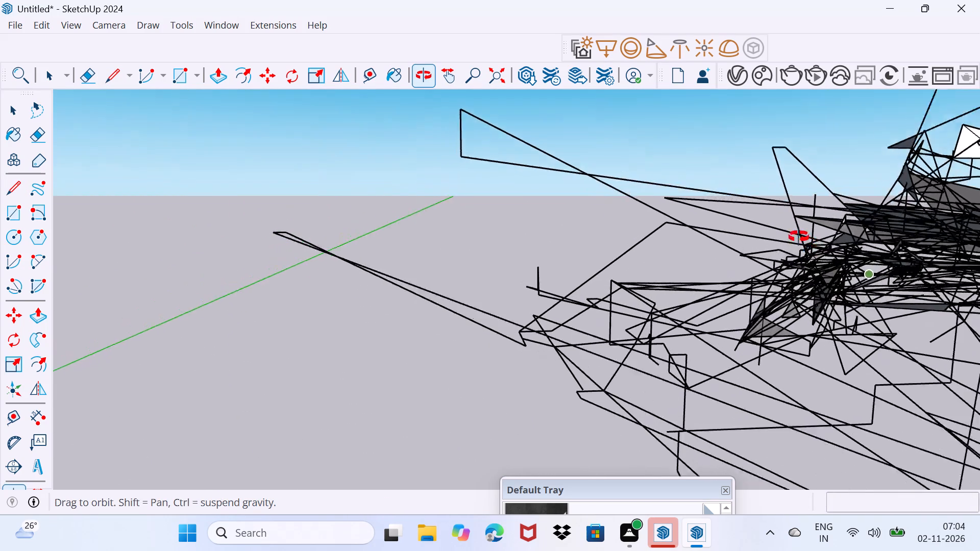
{"action": "middle_click_drag", "start_coordinate": [799, 237], "coordinate": [759, 248]}
{"action": "scroll", "coordinate": [759, 248], "scroll_direction": "up", "scroll_amount": 1}
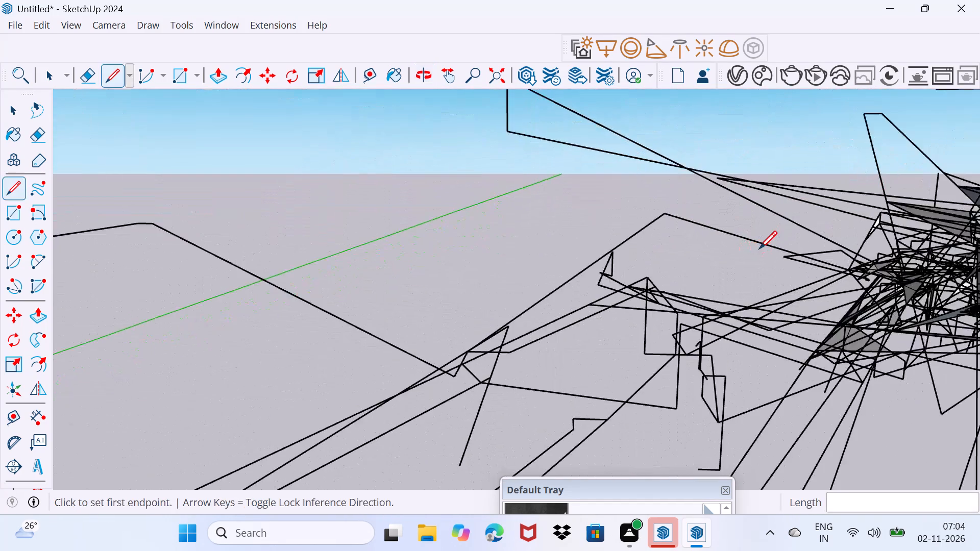
{"action": "scroll", "coordinate": [759, 248], "scroll_direction": "up", "scroll_amount": 3}
{"action": "scroll", "coordinate": [759, 248], "scroll_direction": "down", "scroll_amount": 6}
{"action": "middle_click_drag", "start_coordinate": [761, 248], "coordinate": [848, 295]}
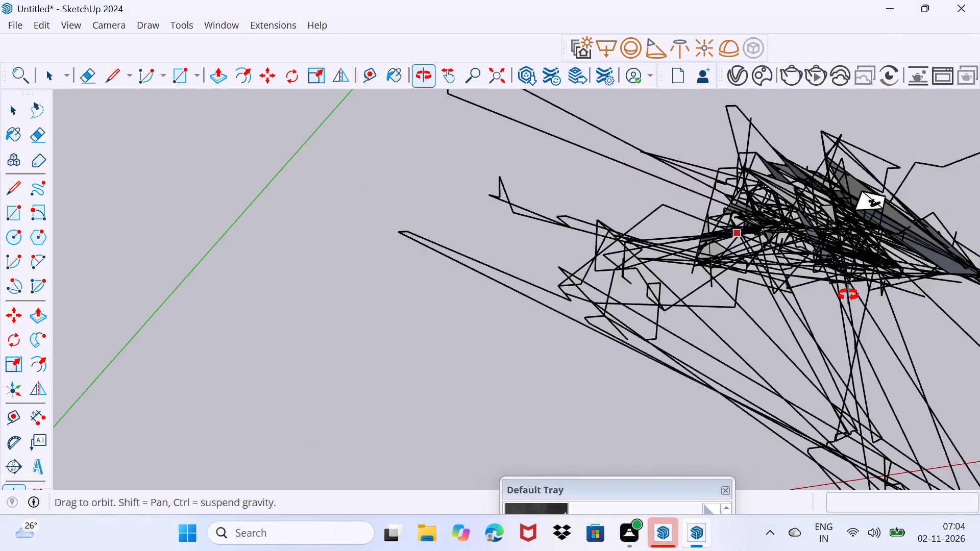
{"action": "middle_click_drag", "start_coordinate": [848, 295], "coordinate": [852, 295]}
{"action": "scroll", "coordinate": [852, 295], "scroll_direction": "up", "scroll_amount": 5}
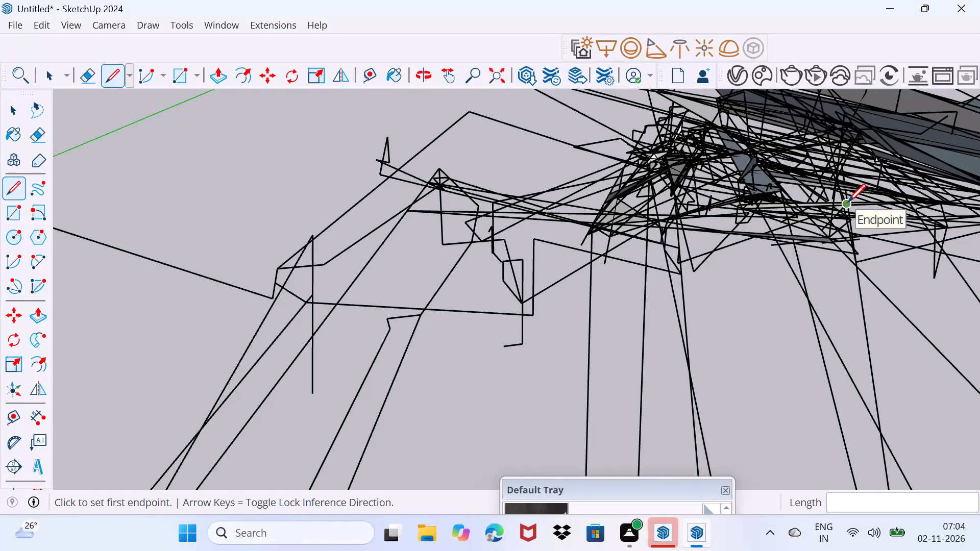
{"action": "scroll", "coordinate": [848, 202], "scroll_direction": "up", "scroll_amount": 11}
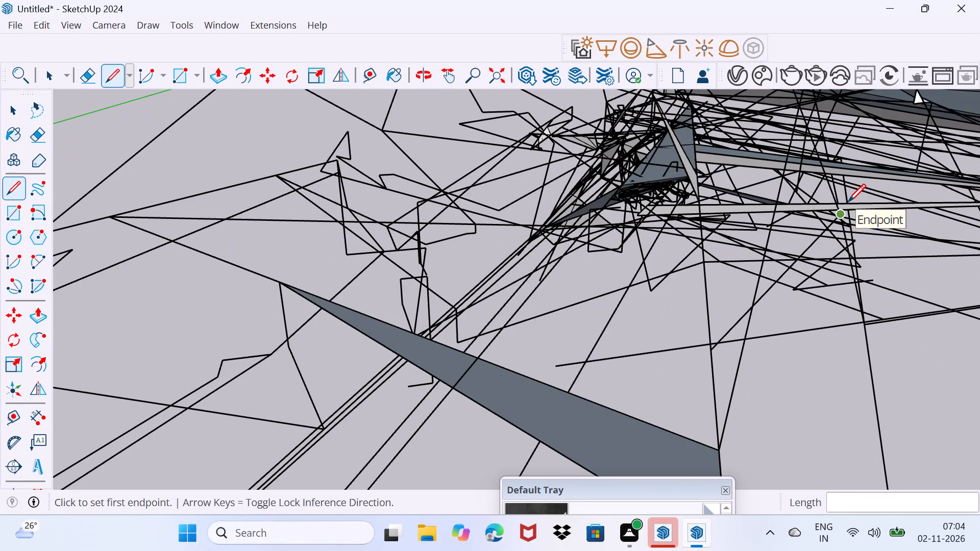
{"action": "left_click", "coordinate": [848, 202]}
{"action": "left_click", "coordinate": [823, 207]}
{"action": "left_click_drag", "start_coordinate": [772, 162], "coordinate": [817, 207]}
{"action": "left_click", "coordinate": [817, 207]}
{"action": "left_click", "coordinate": [830, 214]}
{"action": "left_click", "coordinate": [835, 214]}
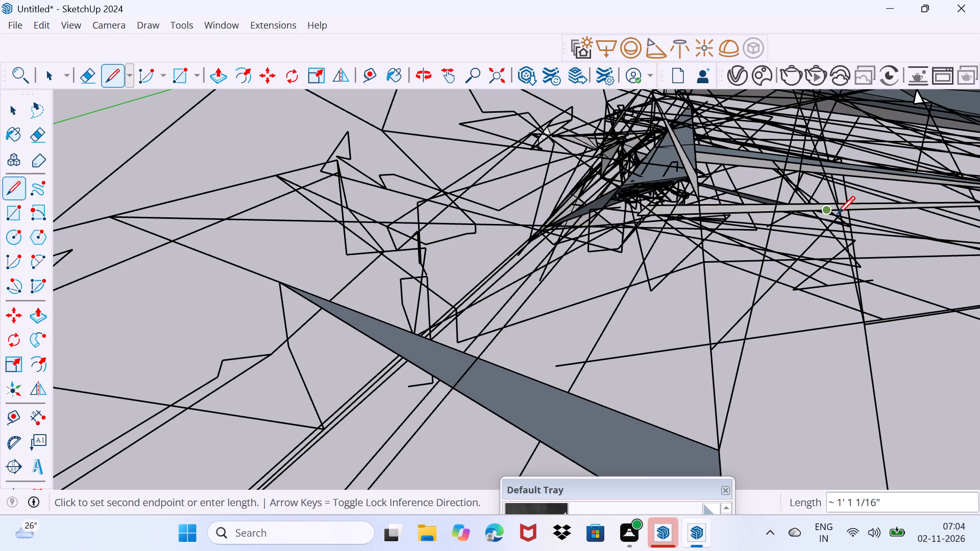
{"action": "left_click", "coordinate": [845, 210]}
{"action": "left_click", "coordinate": [842, 201]}
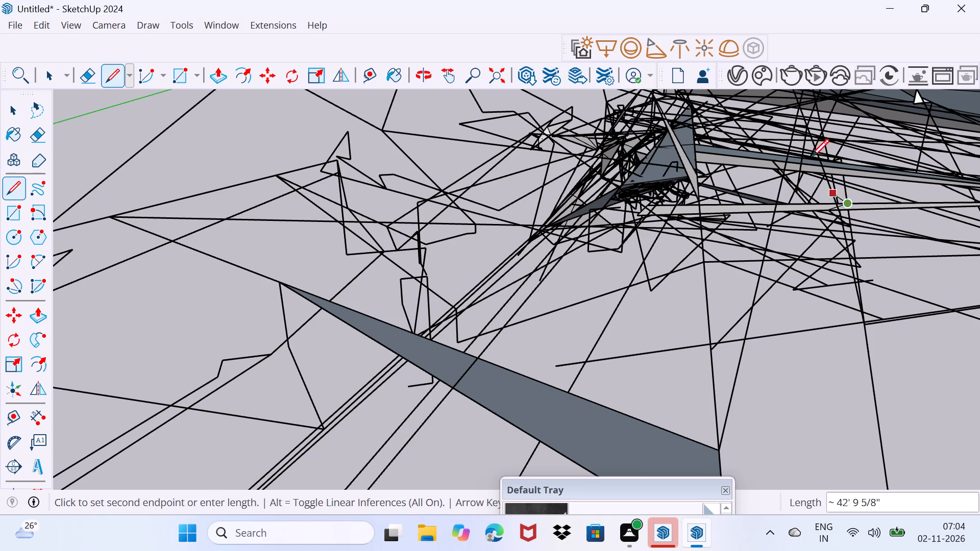
{"action": "left_click", "coordinate": [808, 153]}
{"action": "left_click_drag", "start_coordinate": [837, 209], "coordinate": [944, 298]}
Draw a separate bent run through the open area below the tangle, ending with a stroke about 1' 10" along the green axis.
{"action": "left_click", "coordinate": [979, 329]}
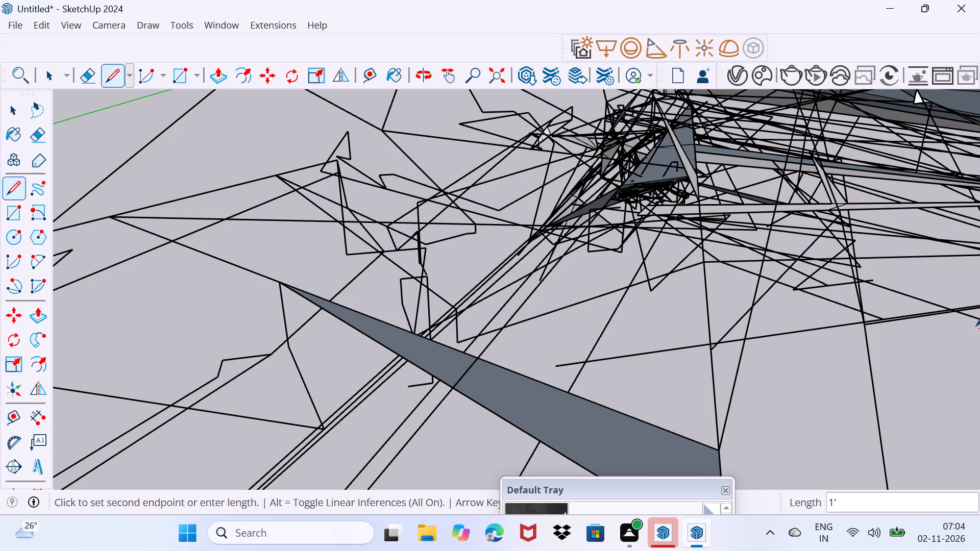
{"action": "left_click", "coordinate": [929, 288]}
{"action": "left_click", "coordinate": [890, 345]}
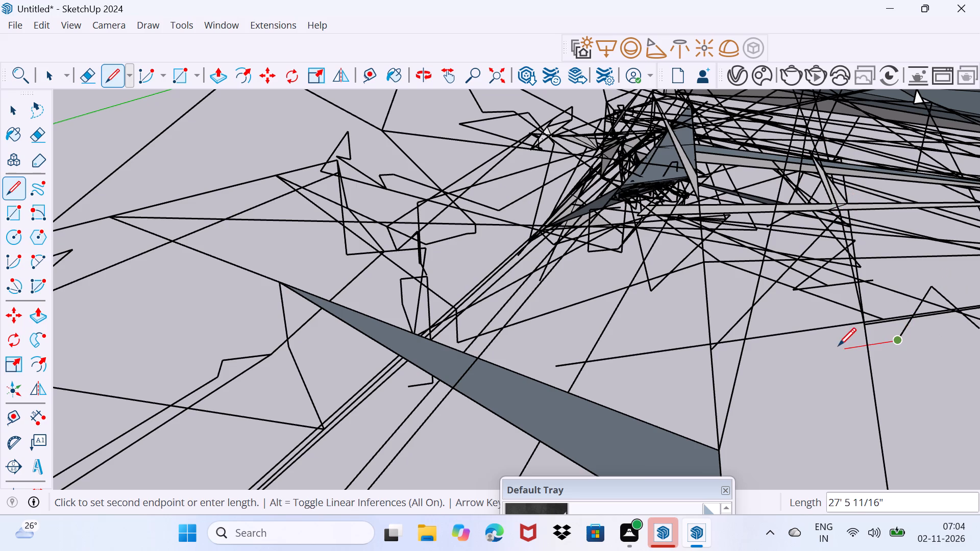
{"action": "left_click", "coordinate": [750, 357]}
{"action": "left_click", "coordinate": [741, 349]}
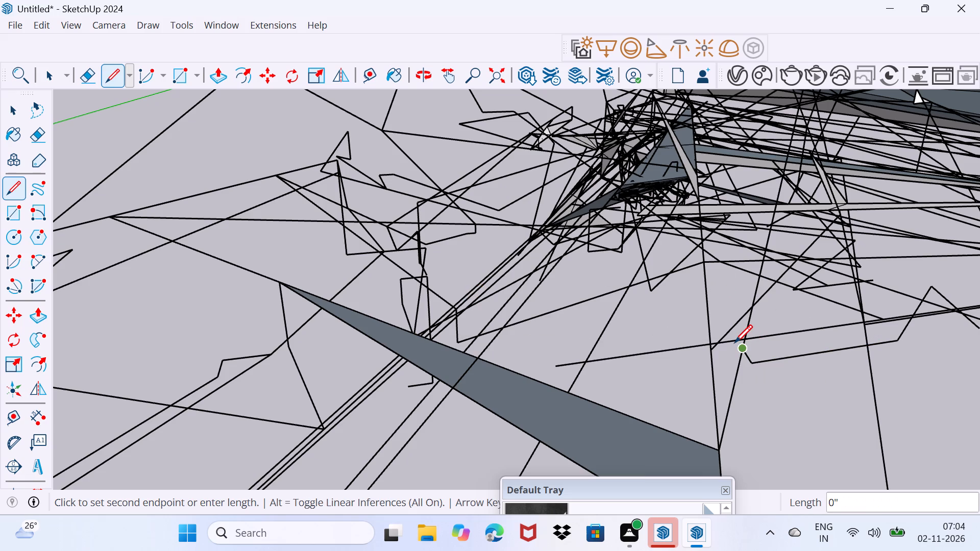
{"action": "left_click", "coordinate": [734, 342]}
{"action": "left_click", "coordinate": [717, 331]}
{"action": "left_click", "coordinate": [691, 308]}
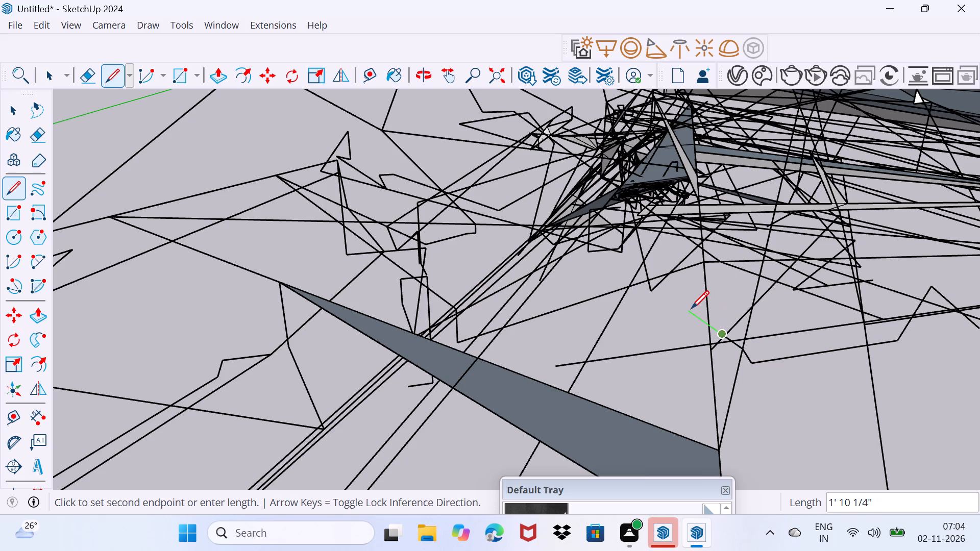
{"action": "left_click", "coordinate": [698, 317]}
{"action": "left_click", "coordinate": [696, 315]}
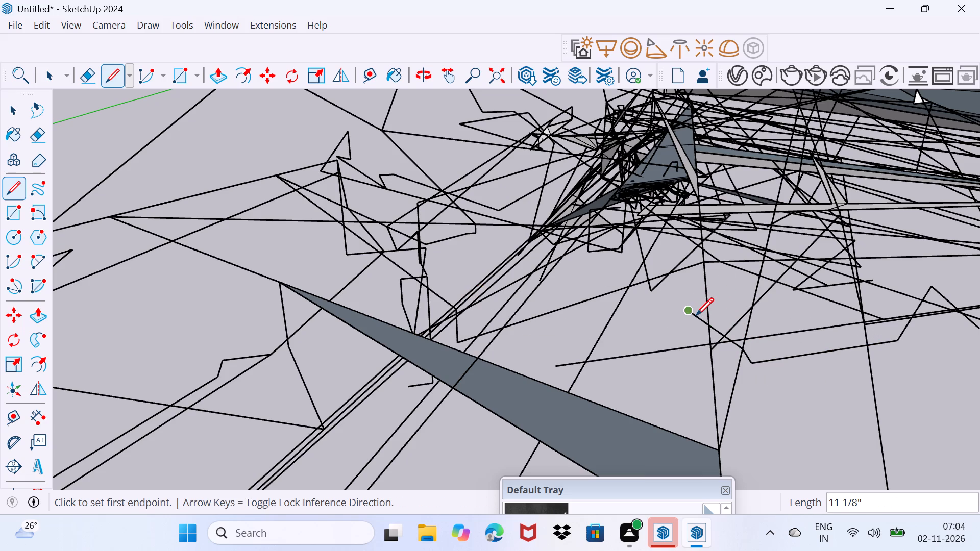
{"action": "left_click", "coordinate": [697, 318]}
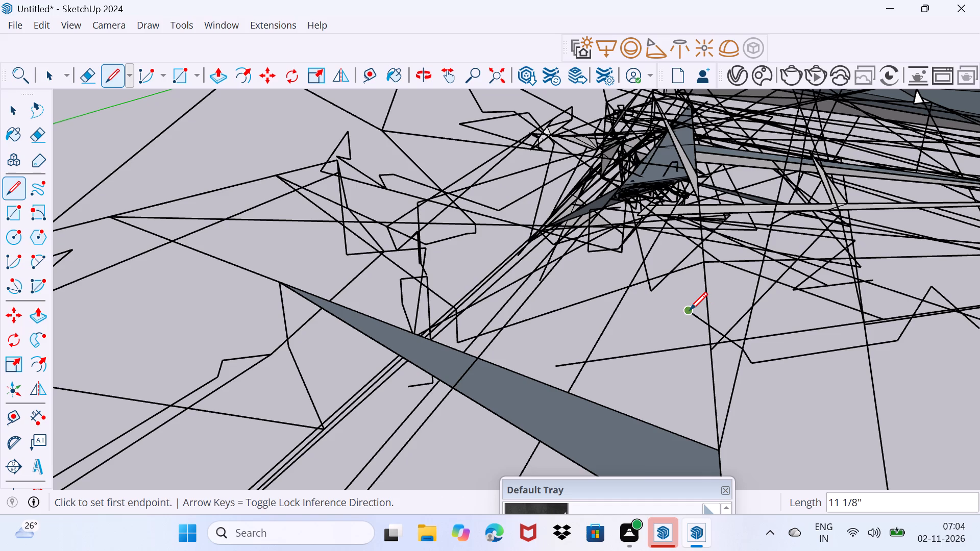
Extend the bent run from its free end with a short downward stroke, one about 2' 4" along the green axis, and a tiny hook.
{"action": "left_click", "coordinate": [690, 310]}
{"action": "left_click", "coordinate": [667, 341]}
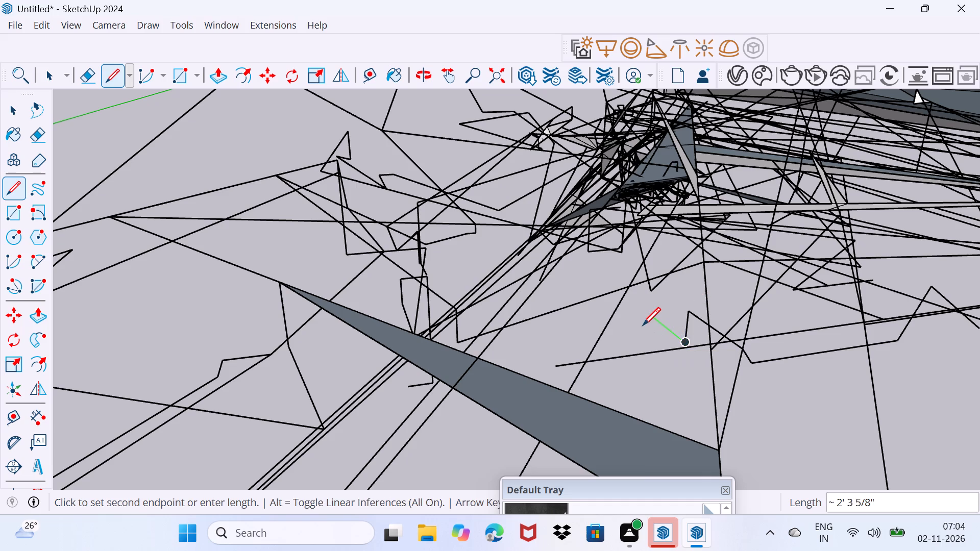
{"action": "left_click", "coordinate": [643, 325]}
{"action": "left_click", "coordinate": [642, 327]}
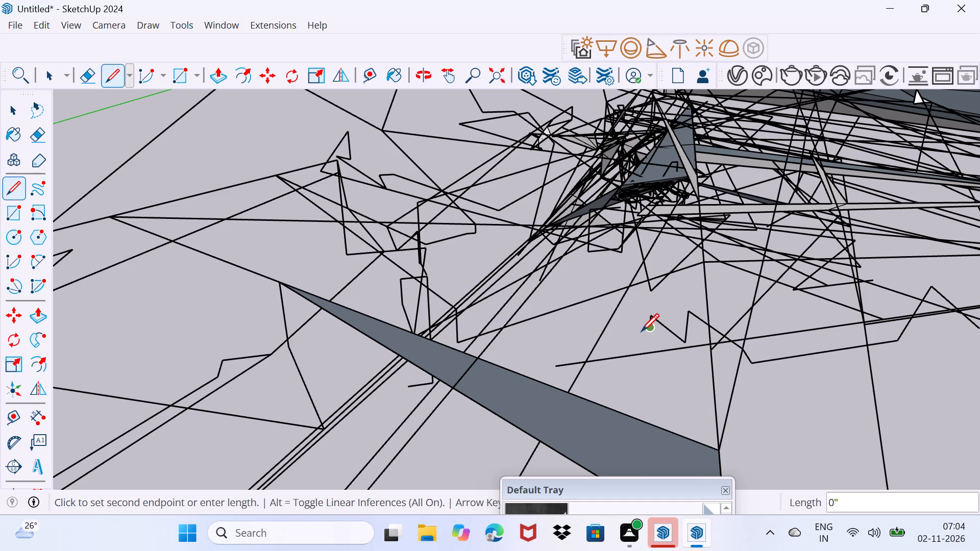
{"action": "left_click", "coordinate": [641, 331]}
{"action": "left_click", "coordinate": [640, 329]}
{"action": "left_click", "coordinate": [643, 332]}
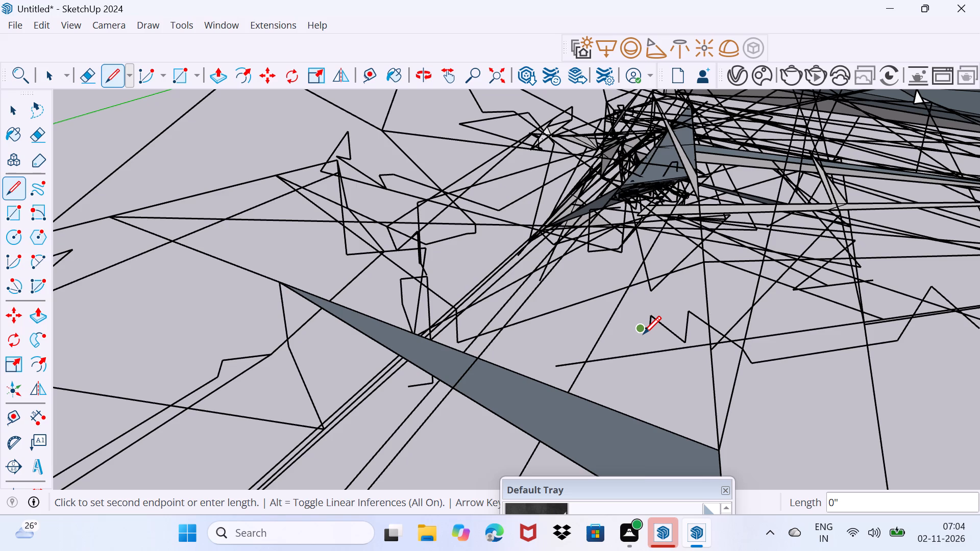
{"action": "left_click", "coordinate": [642, 334]}
{"action": "left_click", "coordinate": [647, 337]}
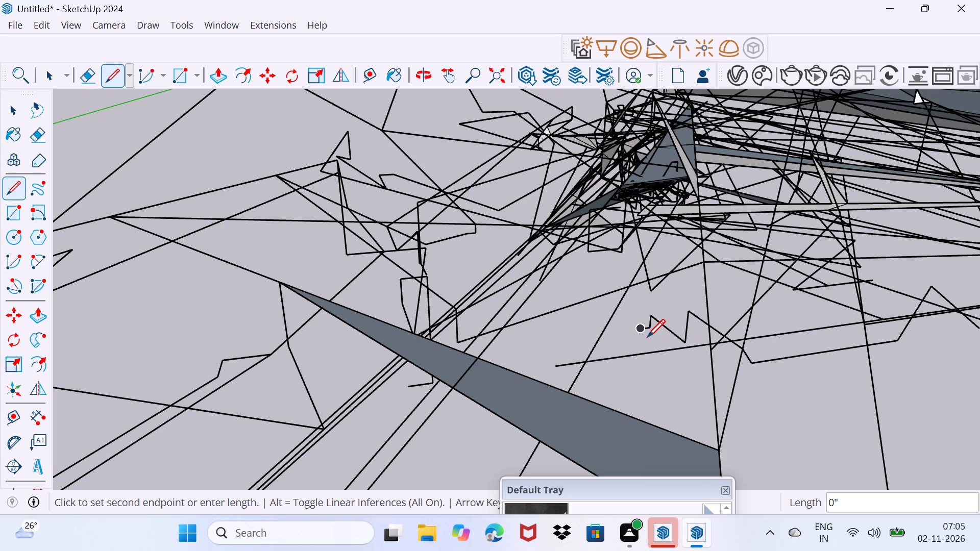
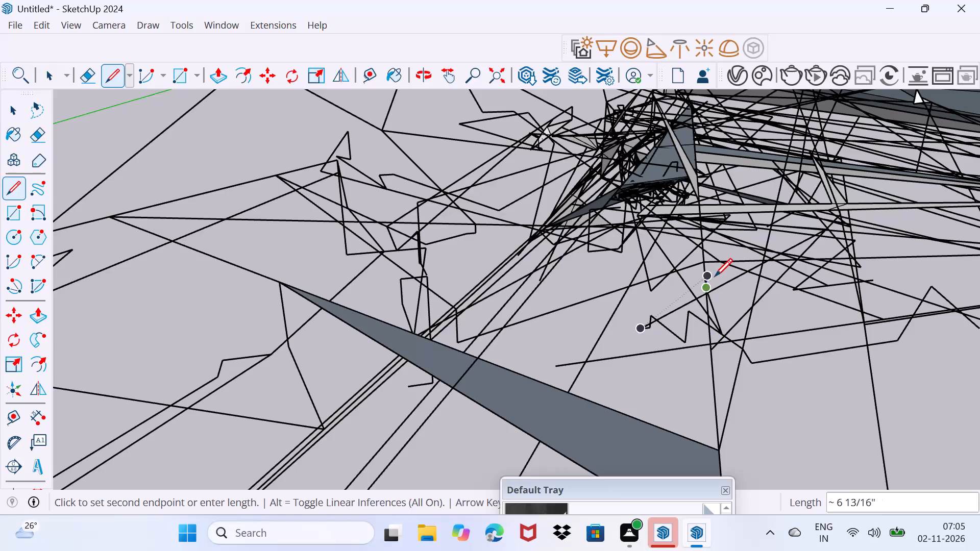
Continue the bent run with a small hook up to the tangle's lower edge and long strokes back down past the crossing lines.
{"action": "left_click", "coordinate": [728, 272]}
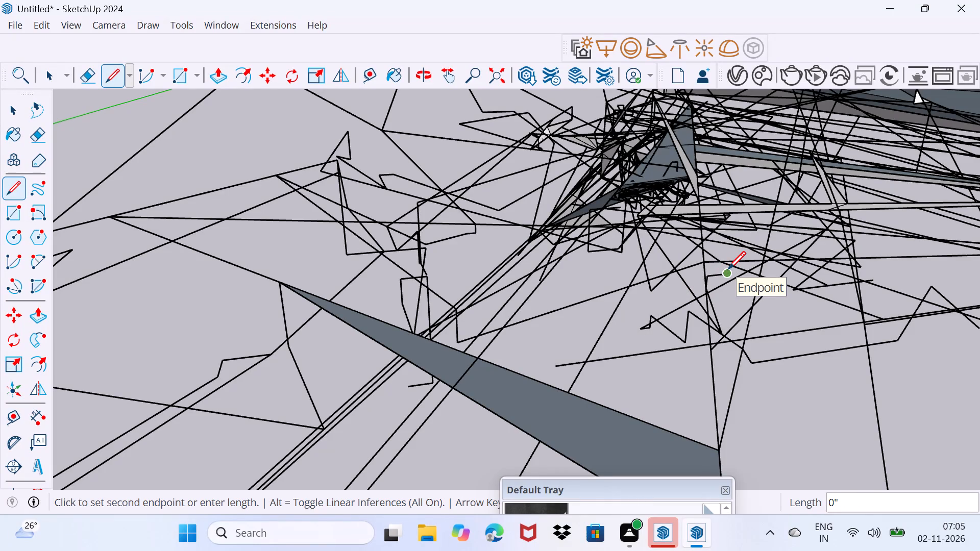
{"action": "left_click", "coordinate": [728, 264]}
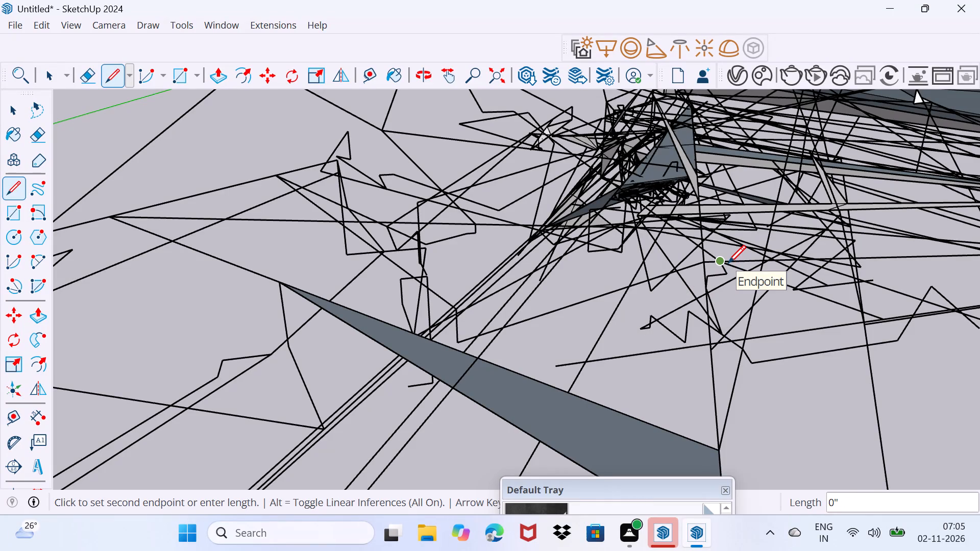
{"action": "left_click", "coordinate": [728, 263]}
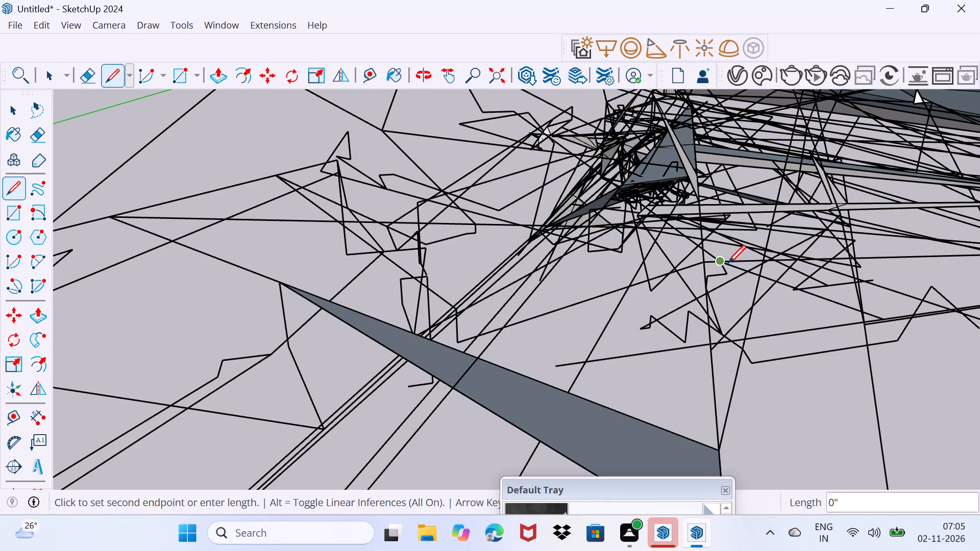
{"action": "left_click", "coordinate": [677, 242]}
{"action": "left_click", "coordinate": [752, 342]}
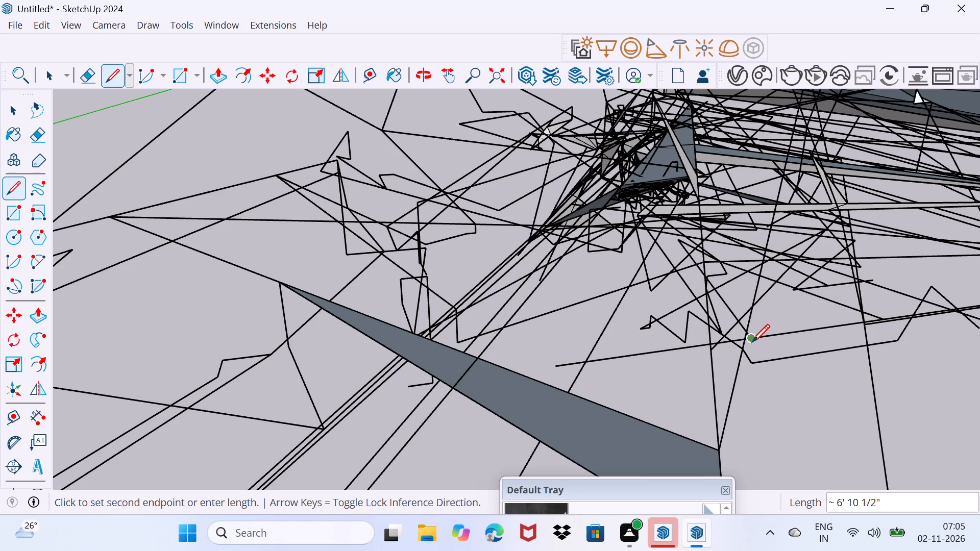
{"action": "left_click", "coordinate": [740, 382]}
Extend the run back through the open area with a short stroke and a small peak, heading towards the diagonal line bundle.
{"action": "left_click", "coordinate": [704, 372]}
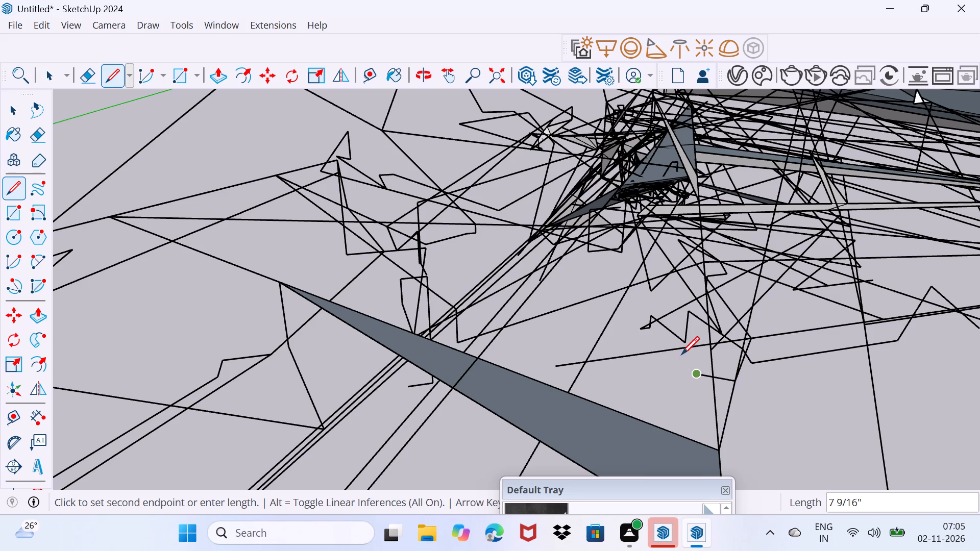
{"action": "left_click", "coordinate": [681, 354]}
{"action": "left_click", "coordinate": [638, 316]}
{"action": "left_click", "coordinate": [623, 304]}
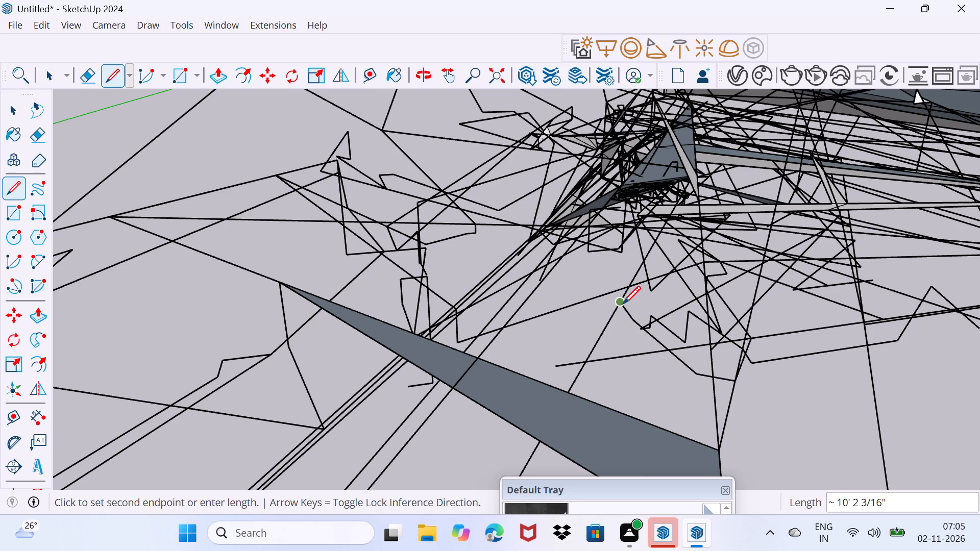
{"action": "left_click", "coordinate": [618, 324]}
{"action": "left_click", "coordinate": [580, 307]}
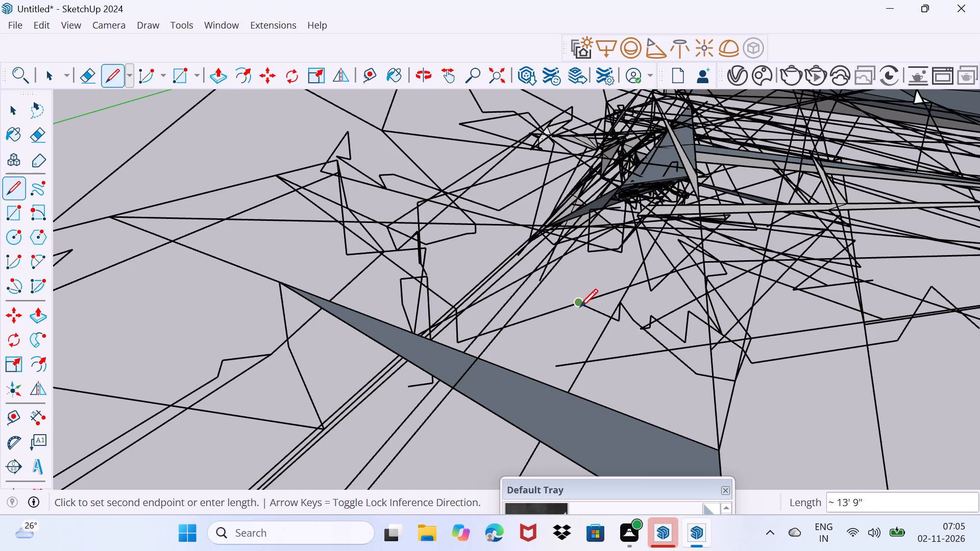
Add a zigzag beside the diagonal line bundle, including a stroke about 1' 6" and one about 2' 6".
{"action": "left_click", "coordinate": [562, 276]}
{"action": "left_click", "coordinate": [592, 264]}
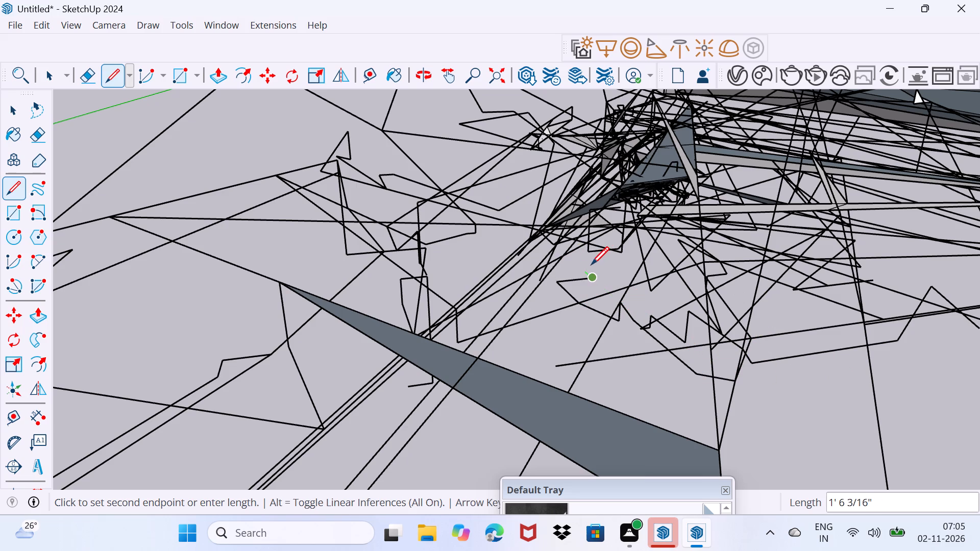
{"action": "left_click", "coordinate": [571, 246]}
{"action": "left_click", "coordinate": [586, 258]}
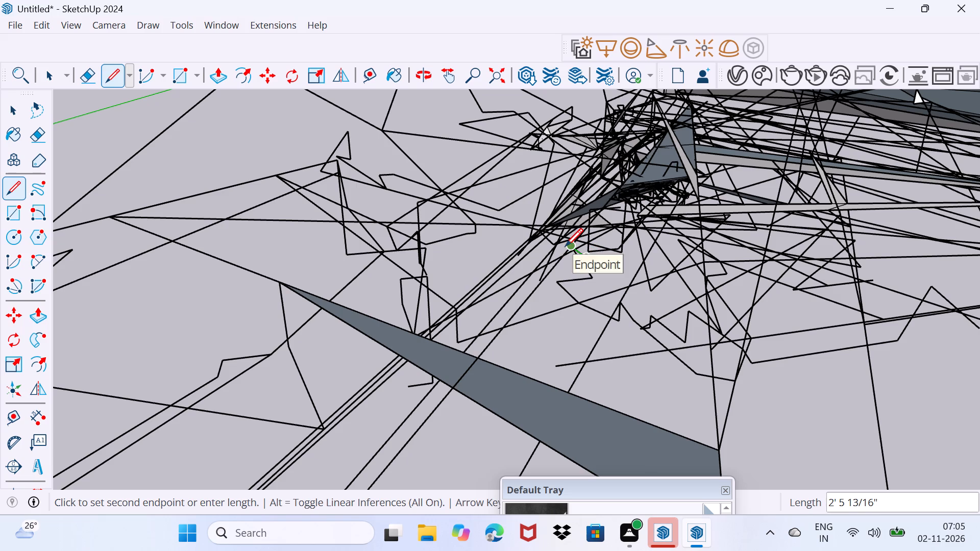
{"action": "left_click", "coordinate": [565, 246]}
Carry the run across the diagonal bundle and draw a narrow open spike on its far side.
{"action": "left_click", "coordinate": [509, 218]}
{"action": "left_click", "coordinate": [510, 186]}
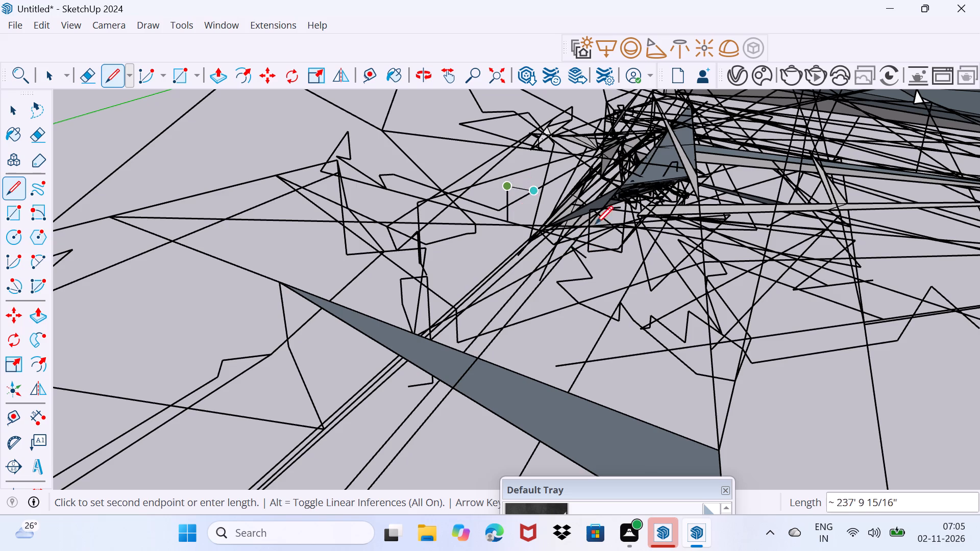
{"action": "left_click", "coordinate": [525, 224]}
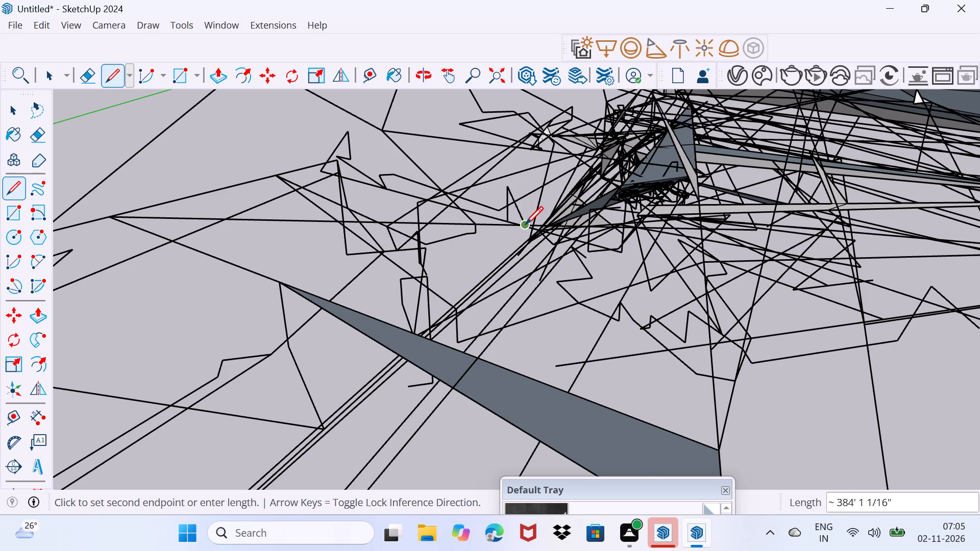
{"action": "left_click", "coordinate": [488, 218]}
{"action": "left_click", "coordinate": [476, 209]}
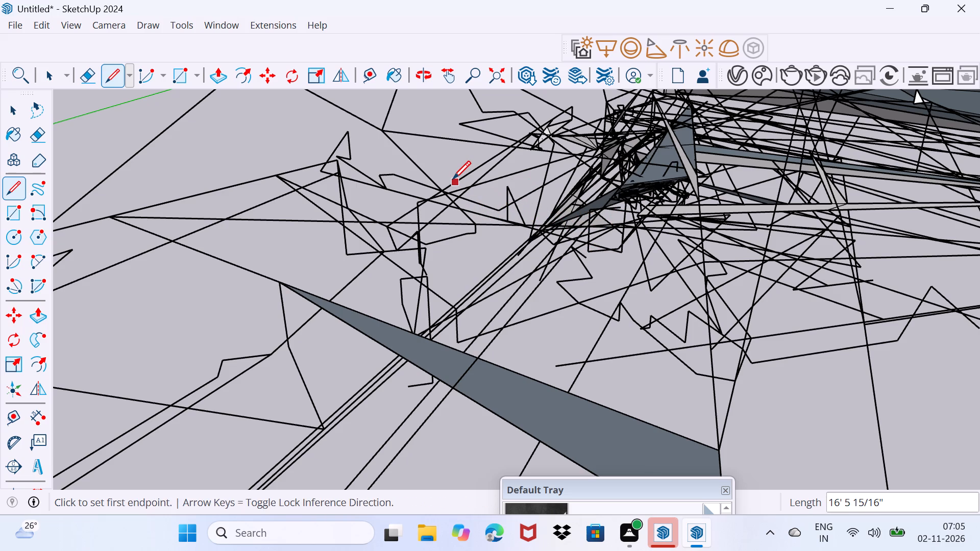
Draw strokes from the line beyond the spike through its base, closing a small dark triangular face.
{"action": "left_click", "coordinate": [453, 179]}
{"action": "left_click", "coordinate": [464, 193]}
{"action": "left_click", "coordinate": [517, 227]}
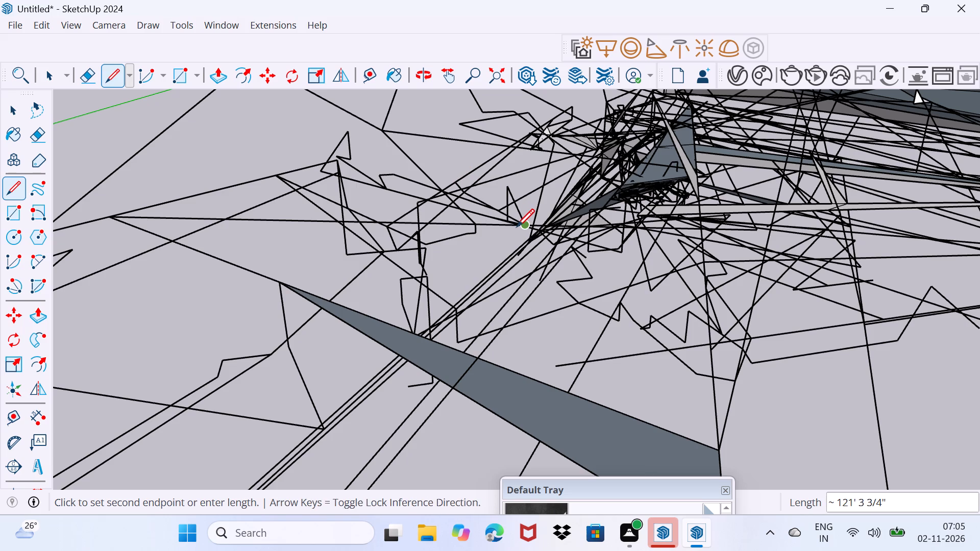
{"action": "left_click", "coordinate": [506, 217]}
{"action": "left_click", "coordinate": [565, 239]}
{"action": "left_click_drag", "start_coordinate": [483, 204], "coordinate": [483, 208]}
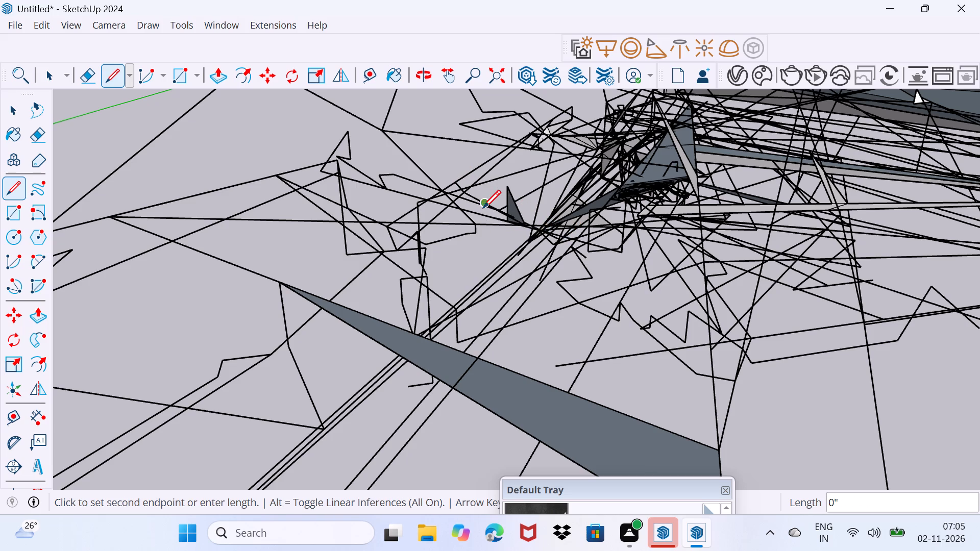
Draw short strokes from the dark triangular face across the diagonal bundle, closing a small light grey face.
{"action": "left_click_drag", "start_coordinate": [483, 208], "coordinate": [511, 221]}
{"action": "left_click", "coordinate": [606, 262]}
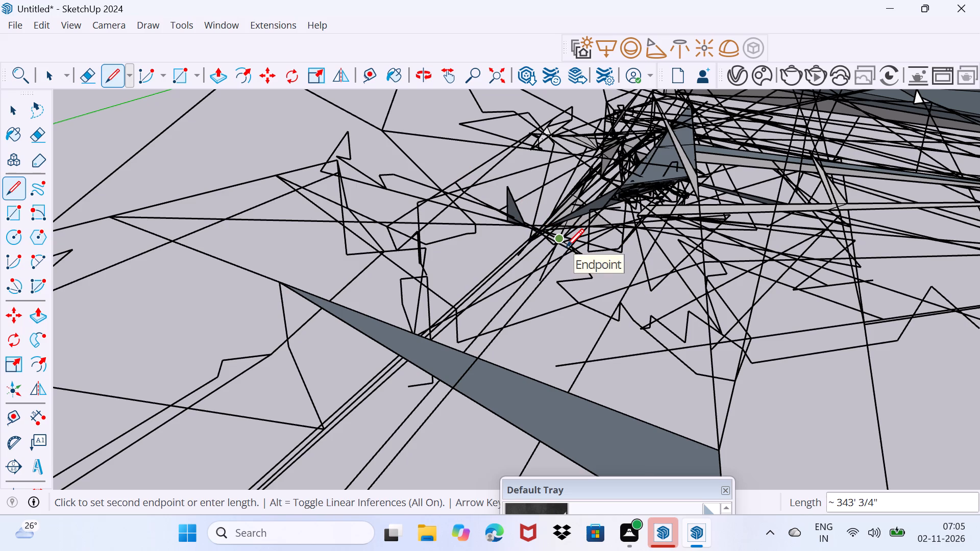
{"action": "left_click", "coordinate": [566, 246]}
{"action": "left_click", "coordinate": [565, 249]}
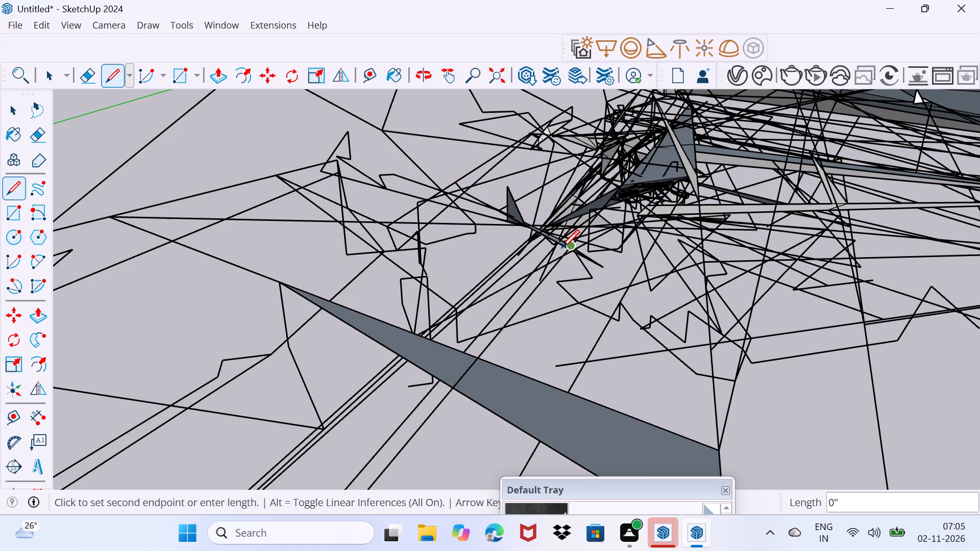
{"action": "left_click", "coordinate": [561, 247]}
{"action": "left_click", "coordinate": [561, 247]}
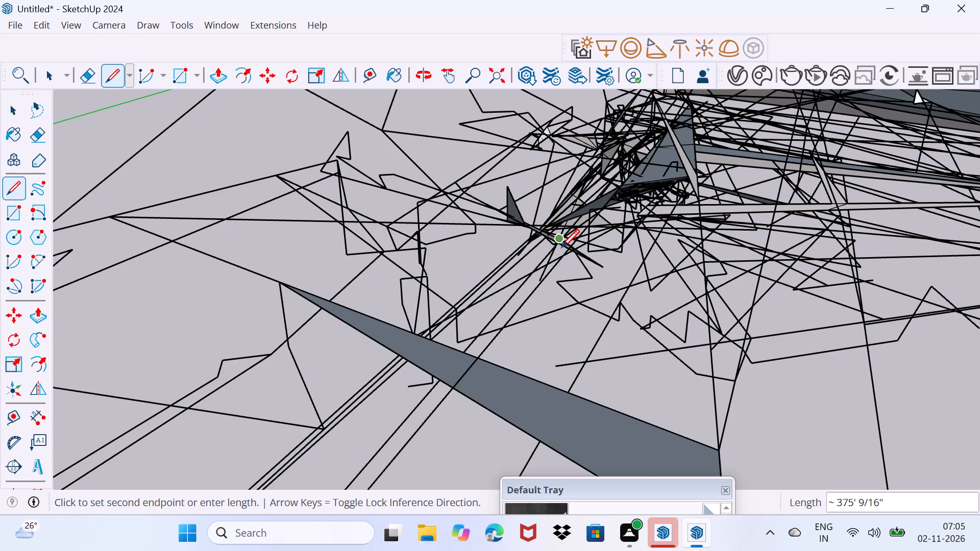
{"action": "left_click", "coordinate": [542, 259]}
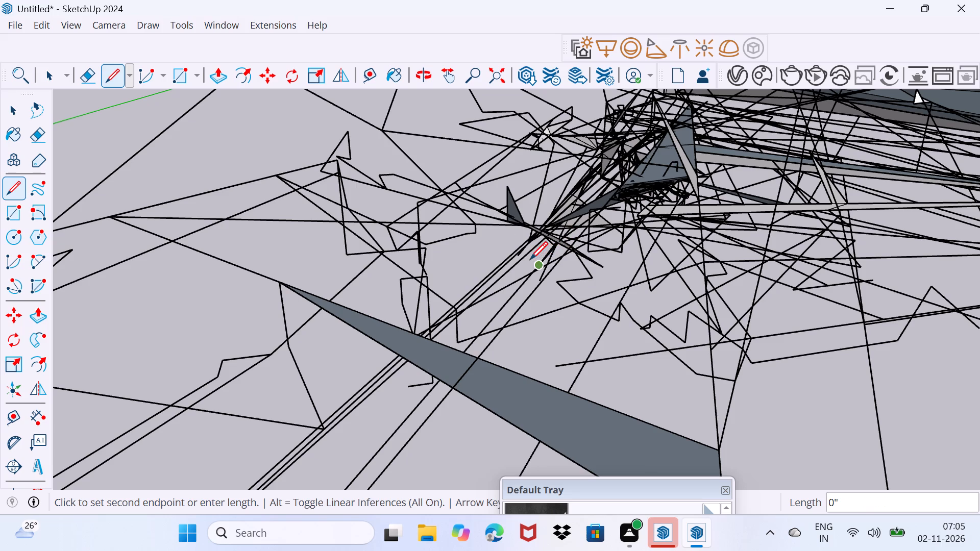
{"action": "left_click", "coordinate": [529, 259]}
{"action": "left_click", "coordinate": [521, 247]}
Draw a stroke about 15' 6" beside the light grey face and link to nearby lines, closing a long narrow blue-grey face.
{"action": "left_click", "coordinate": [512, 231]}
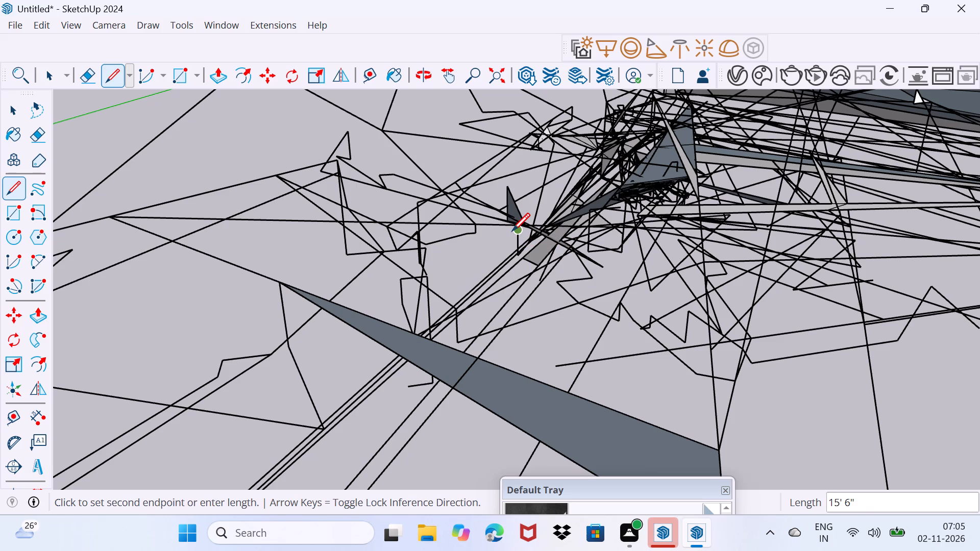
{"action": "left_click", "coordinate": [512, 231]}
{"action": "left_click", "coordinate": [501, 214]}
{"action": "left_click_drag", "start_coordinate": [506, 223], "coordinate": [508, 242]}
Add short strokes hanging below the new narrow blue-grey face and back along its lower edge.
{"action": "left_click", "coordinate": [508, 242]}
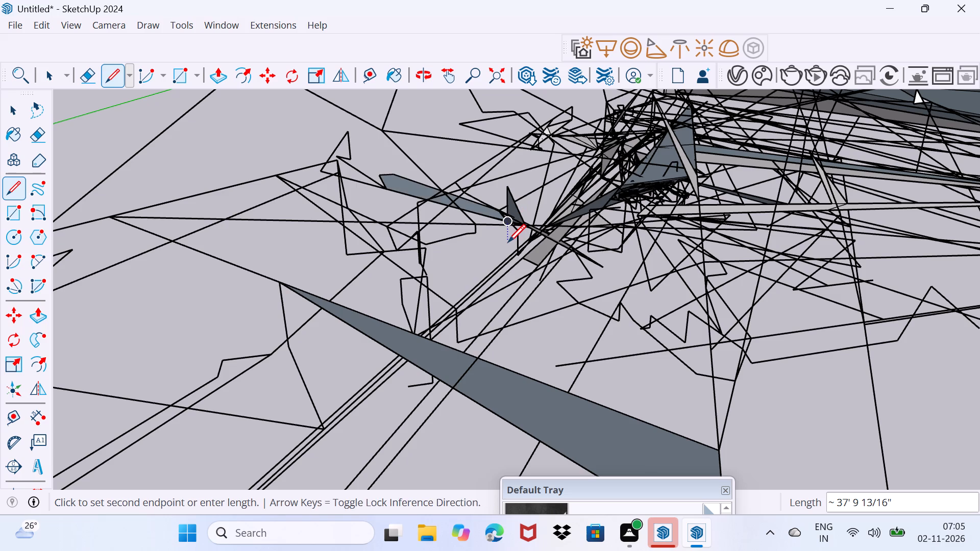
{"action": "left_click", "coordinate": [504, 237]}
{"action": "left_click", "coordinate": [497, 229]}
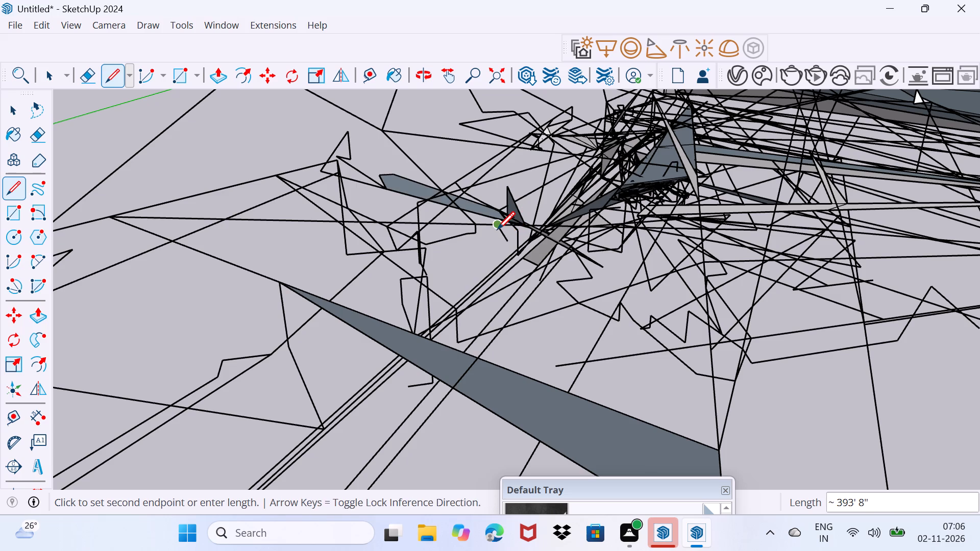
{"action": "left_click", "coordinate": [488, 221]}
{"action": "left_click", "coordinate": [476, 209]}
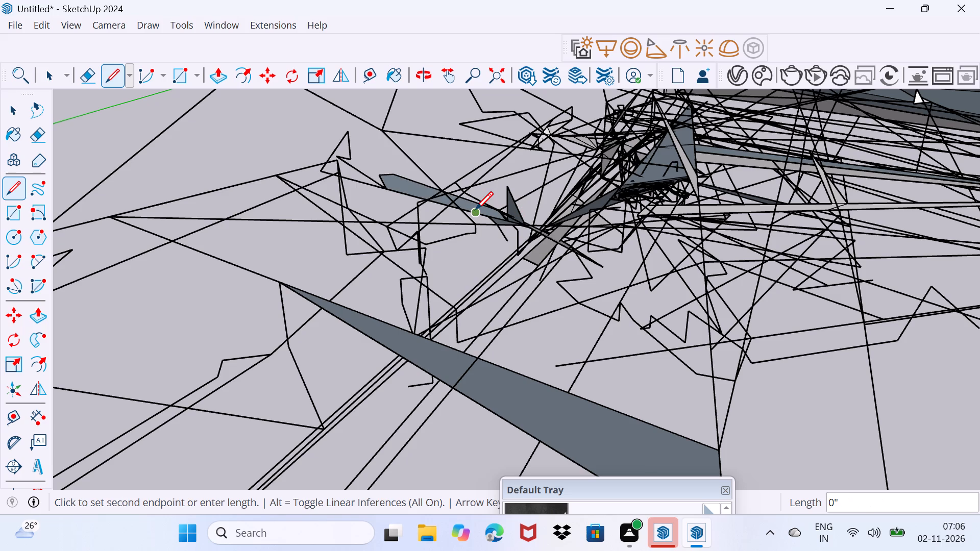
{"action": "left_click", "coordinate": [475, 209]}
{"action": "left_click", "coordinate": [477, 227]}
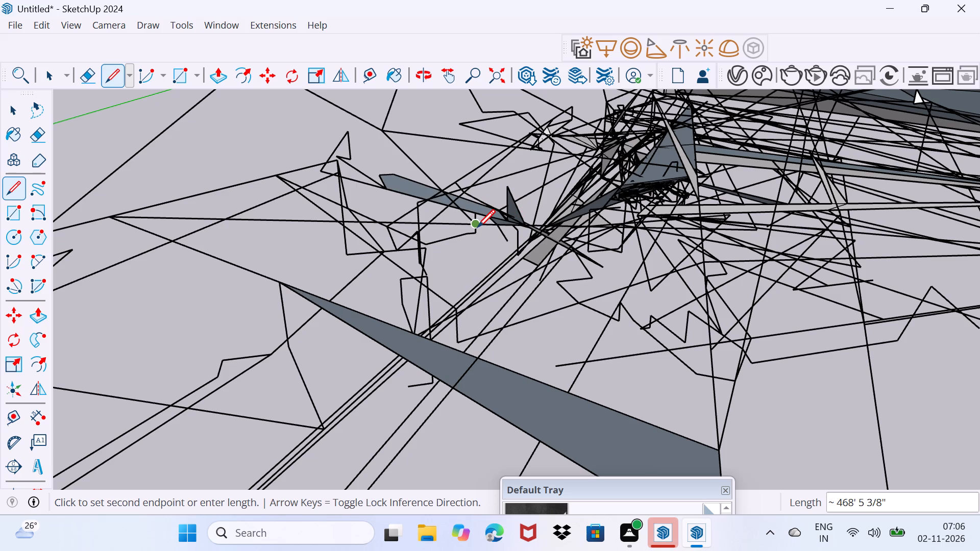
Draw a chain of small hooks below the narrow face, including a stroke about 1', reaching the diagonal line bundle.
{"action": "left_click", "coordinate": [477, 227]}
{"action": "left_click", "coordinate": [480, 245]}
{"action": "left_click", "coordinate": [479, 242]}
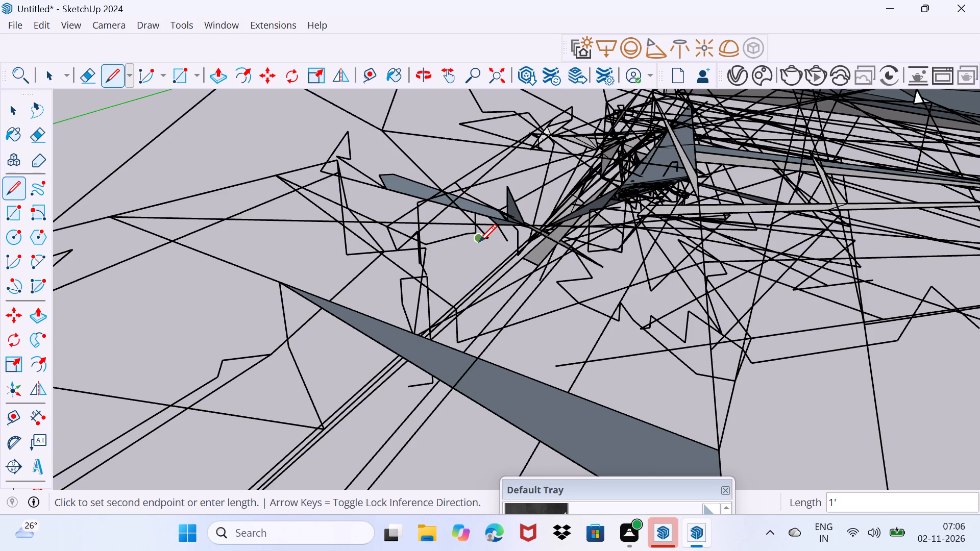
{"action": "left_click", "coordinate": [479, 250]}
{"action": "left_click", "coordinate": [477, 244]}
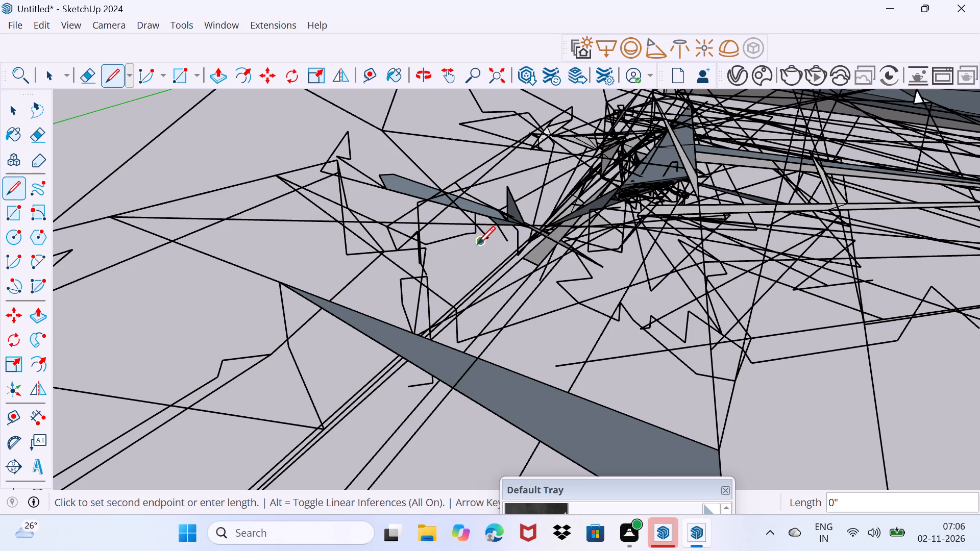
{"action": "left_click", "coordinate": [477, 248]}
{"action": "left_click", "coordinate": [476, 244]}
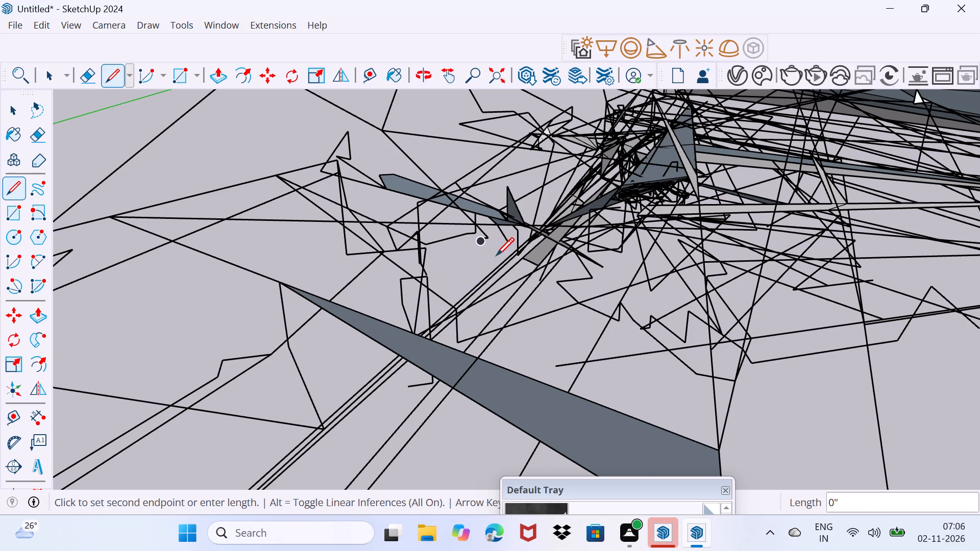
{"action": "left_click", "coordinate": [501, 258]}
{"action": "left_click", "coordinate": [492, 248]}
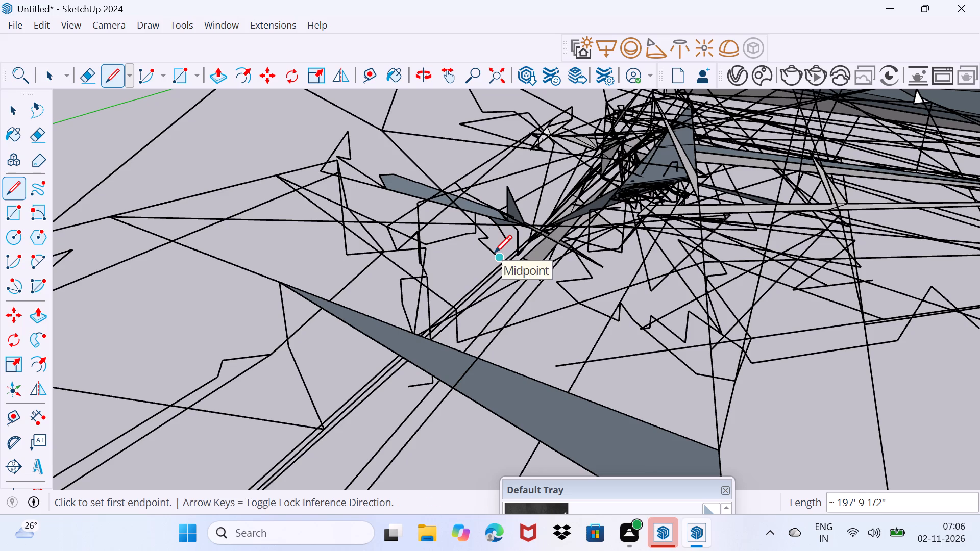
{"action": "left_click", "coordinate": [494, 253]}
{"action": "left_click_drag", "start_coordinate": [491, 247], "coordinate": [502, 266]}
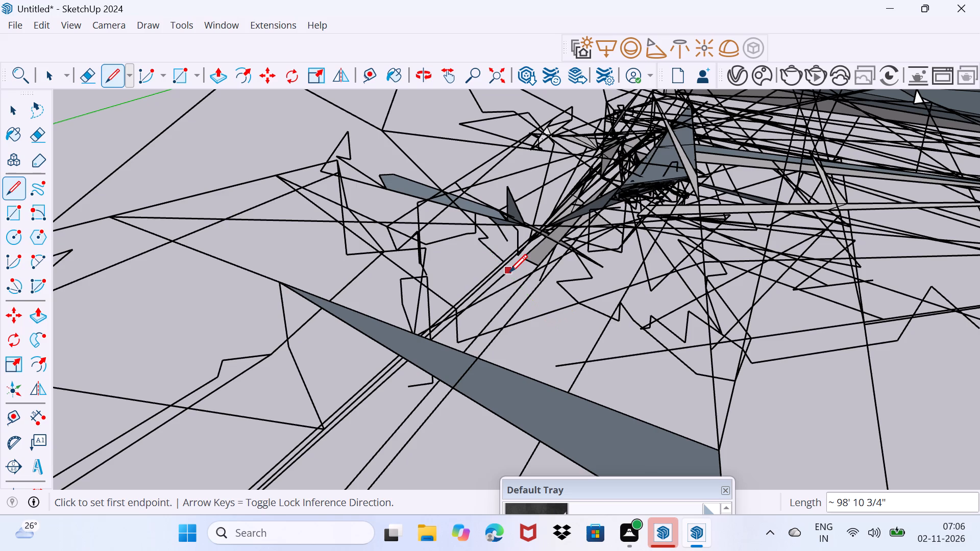
Draw a bent run from the diagonal bundle through the open area towards the large blue-grey face.
{"action": "left_click", "coordinate": [506, 265]}
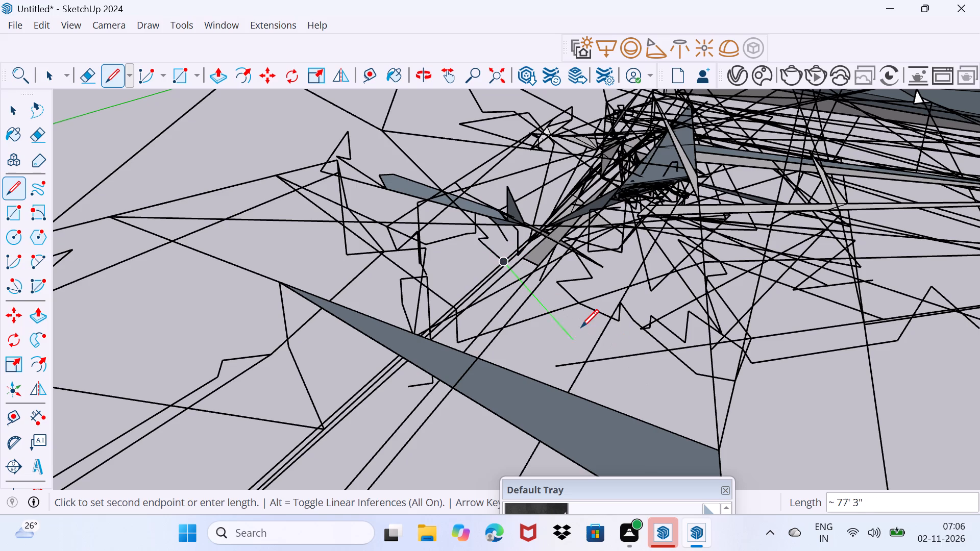
{"action": "left_click", "coordinate": [581, 327]}
{"action": "left_click", "coordinate": [594, 341]}
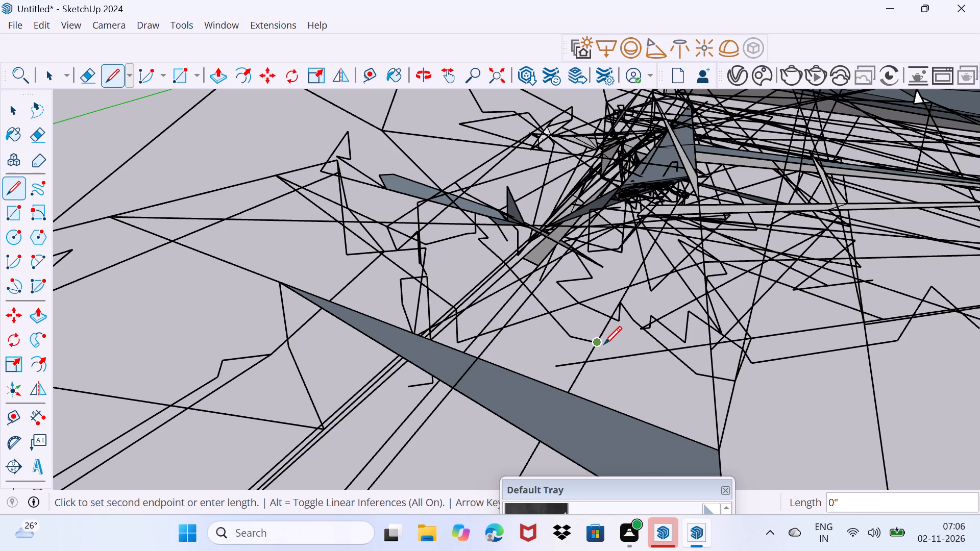
{"action": "left_click", "coordinate": [604, 346]}
{"action": "left_click", "coordinate": [643, 363]}
Extend the run with a stroke about 8", one about 1' near the large face's edge, and one about 2' 1 1/2" along the green axis.
{"action": "left_click", "coordinate": [629, 375]}
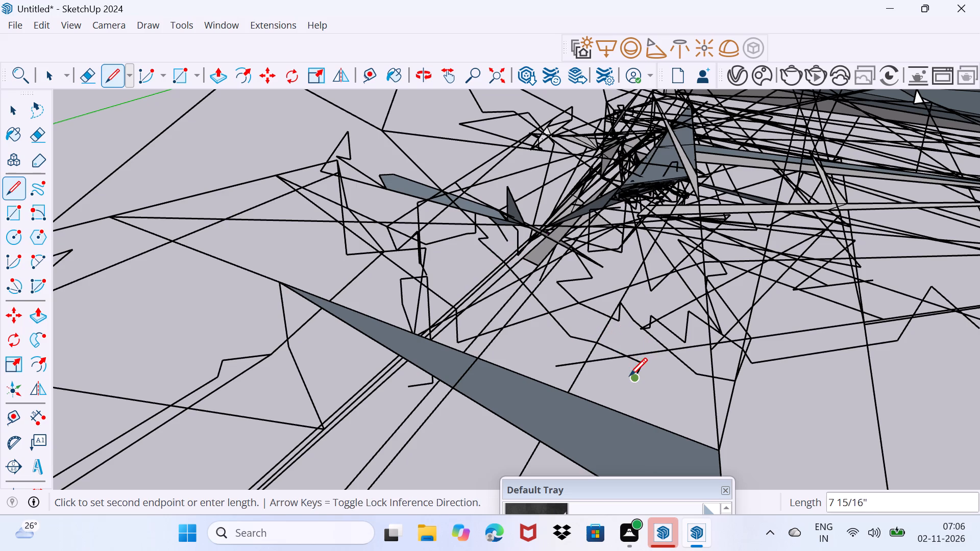
{"action": "left_click", "coordinate": [658, 429]}
{"action": "left_click", "coordinate": [652, 424]}
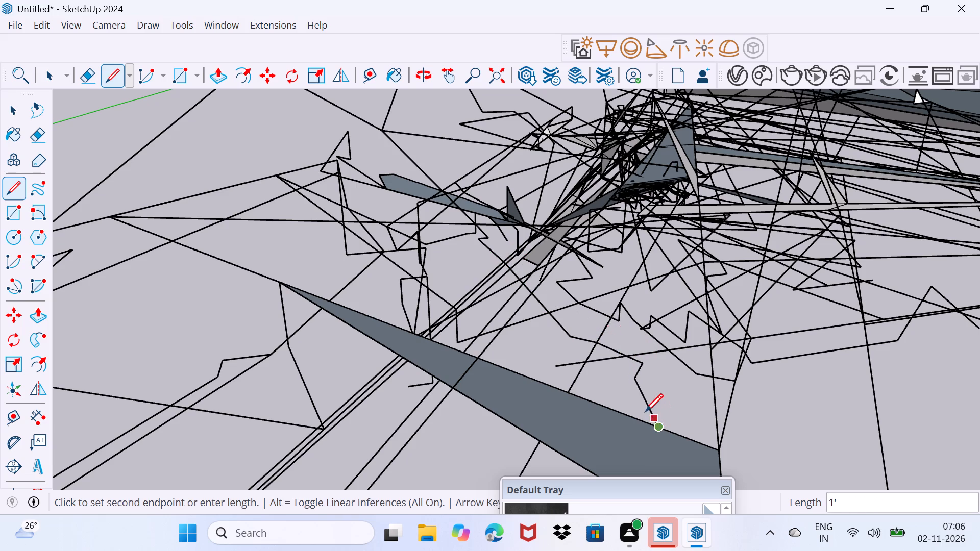
{"action": "left_click", "coordinate": [645, 411]}
{"action": "left_click", "coordinate": [612, 384]}
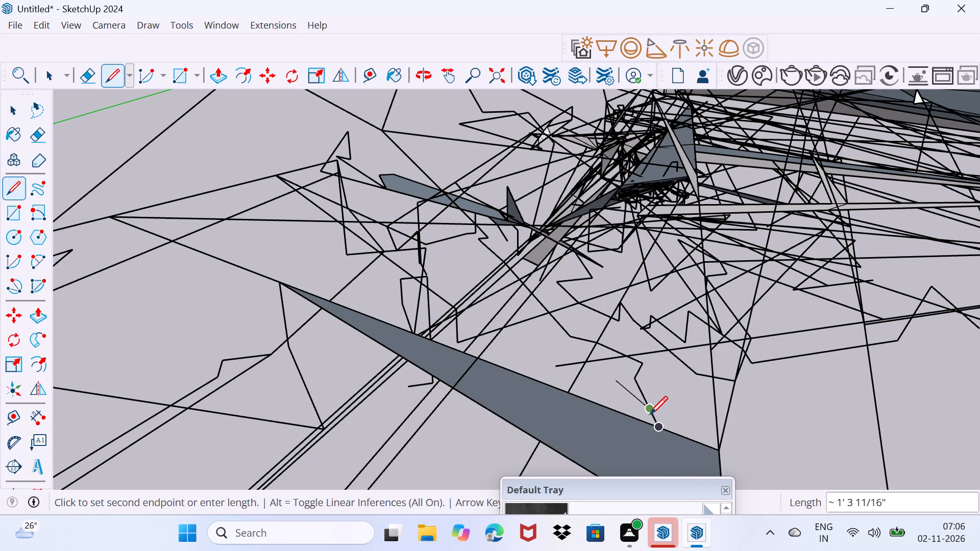
{"action": "left_click", "coordinate": [664, 437]}
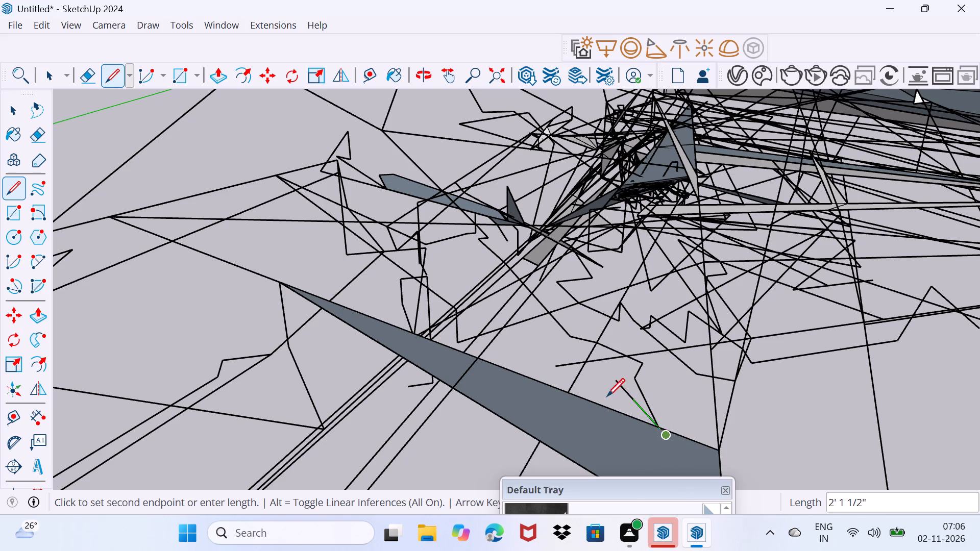
Draw a zigzag run from the large blue-grey face's upper edge back to the loose end of the long line above it.
{"action": "left_click", "coordinate": [615, 384]}
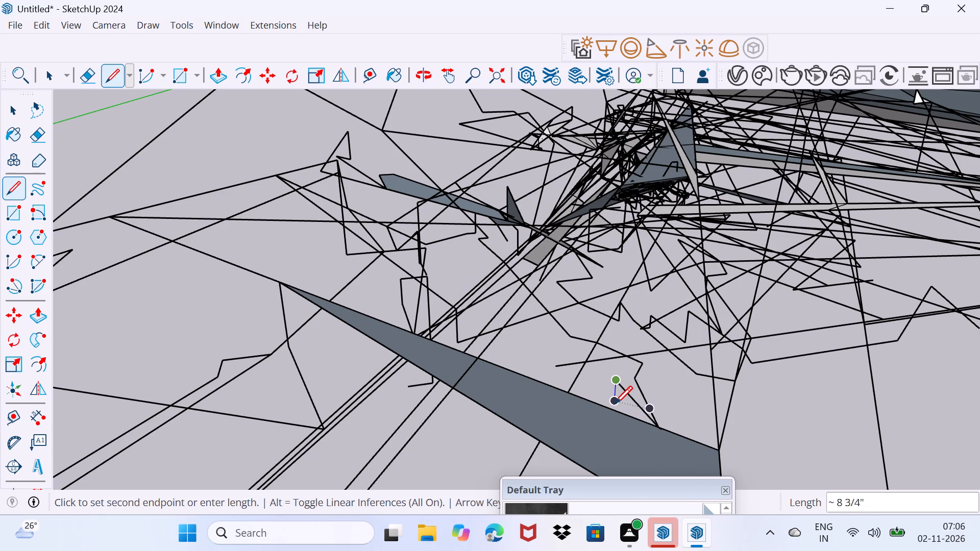
{"action": "left_click", "coordinate": [615, 404]}
{"action": "left_click", "coordinate": [604, 399]}
{"action": "left_click", "coordinate": [572, 379]}
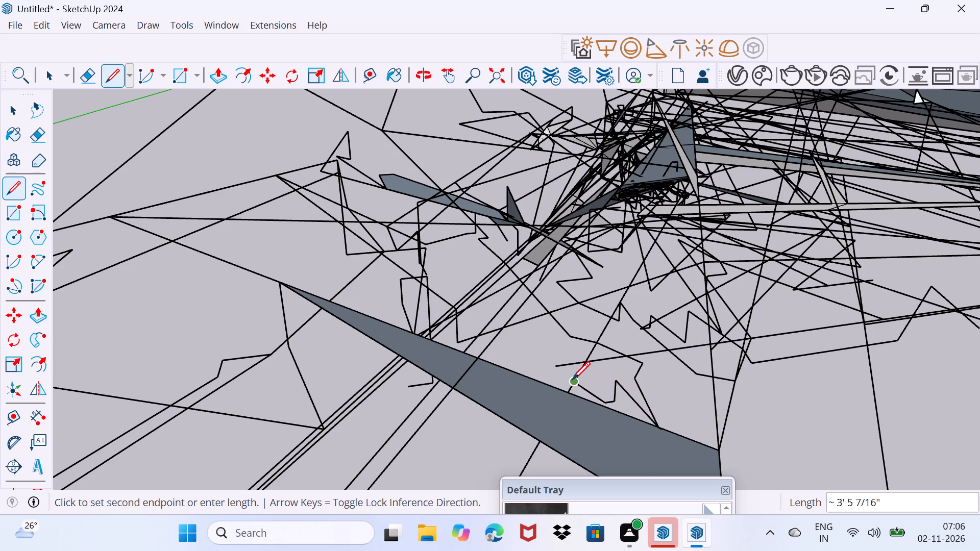
{"action": "left_click", "coordinate": [568, 372]}
{"action": "left_click", "coordinate": [547, 355]}
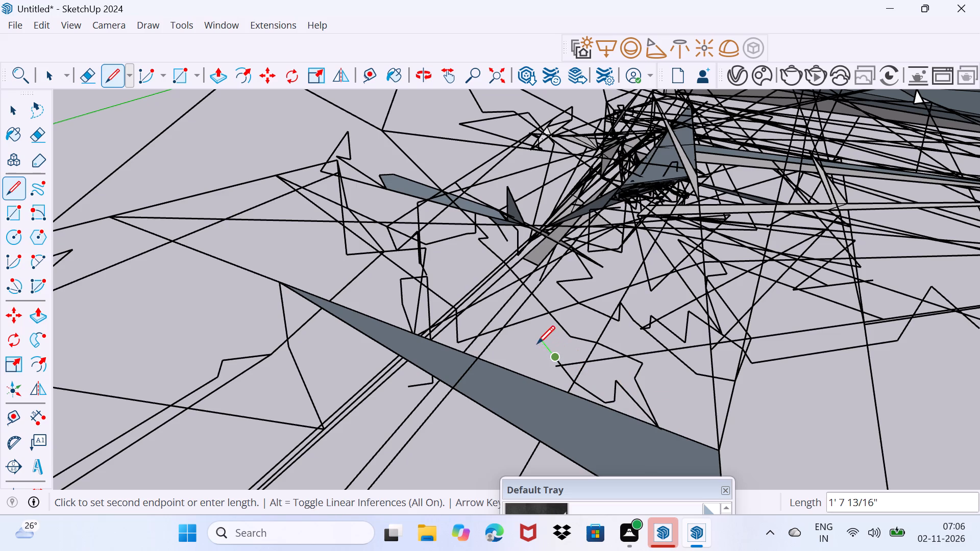
Extend the zigzag run to the diagonal line bundle, beginning with a stroke about 1' 8" along the green axis.
{"action": "left_click", "coordinate": [537, 343]}
{"action": "left_click", "coordinate": [526, 332]}
{"action": "left_click", "coordinate": [519, 321]}
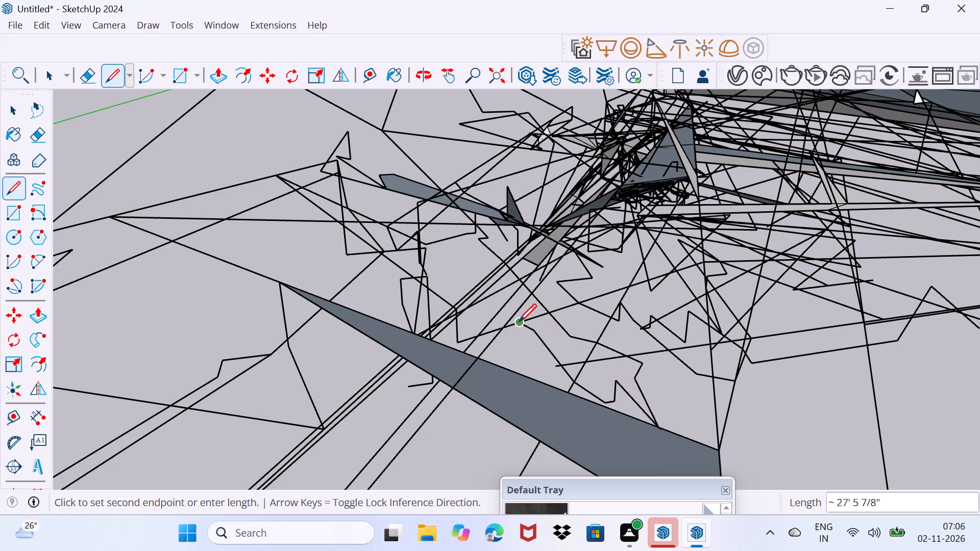
{"action": "left_click", "coordinate": [519, 321]}
{"action": "left_click", "coordinate": [507, 296]}
{"action": "left_click", "coordinate": [494, 281]}
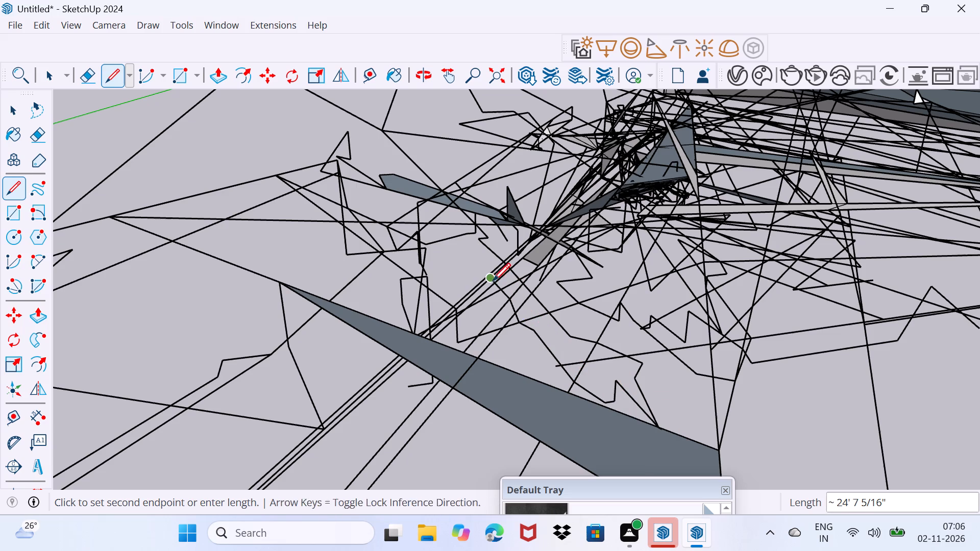
Draw a small triangular face beside the diagonal line bundle, below the narrow blue-grey face.
{"action": "left_click", "coordinate": [484, 273]}
{"action": "left_click", "coordinate": [462, 264]}
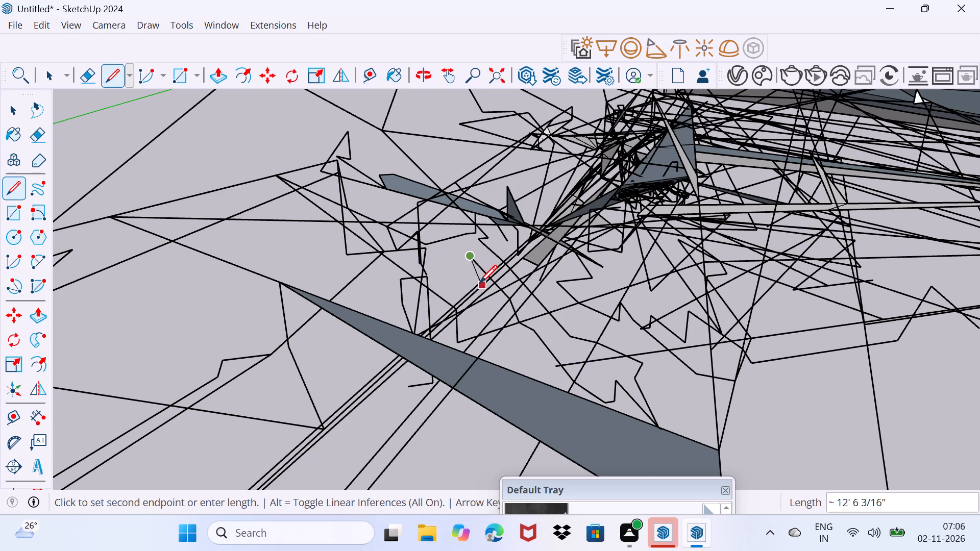
{"action": "left_click", "coordinate": [479, 283]}
Draw crossing strokes from the diagonal bundle through the small triangle's surroundings and out to the hooked lines beyond it.
{"action": "left_click", "coordinate": [540, 306]}
{"action": "left_click_drag", "start_coordinate": [573, 311], "coordinate": [561, 292]}
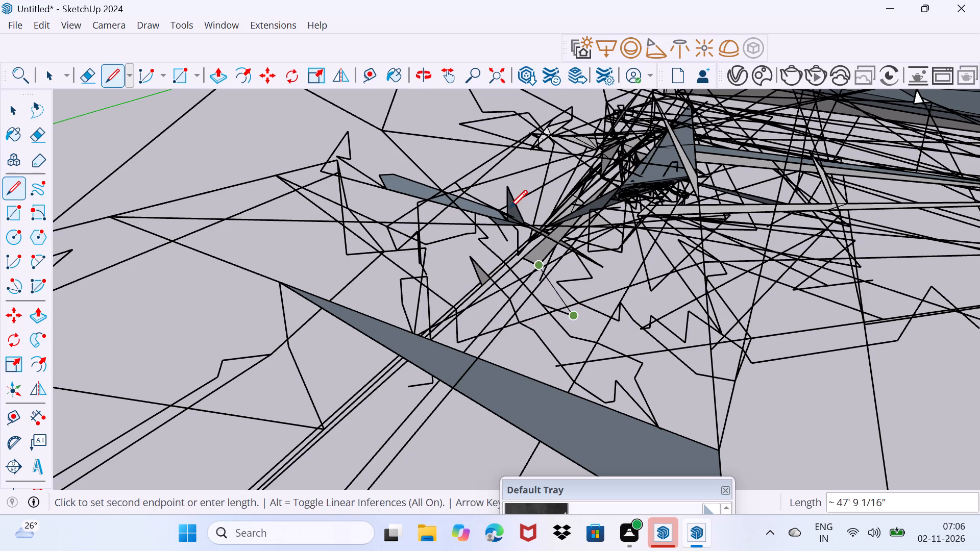
{"action": "left_click_drag", "start_coordinate": [509, 208], "coordinate": [528, 231]}
{"action": "left_click", "coordinate": [609, 281]}
{"action": "left_click", "coordinate": [691, 316]}
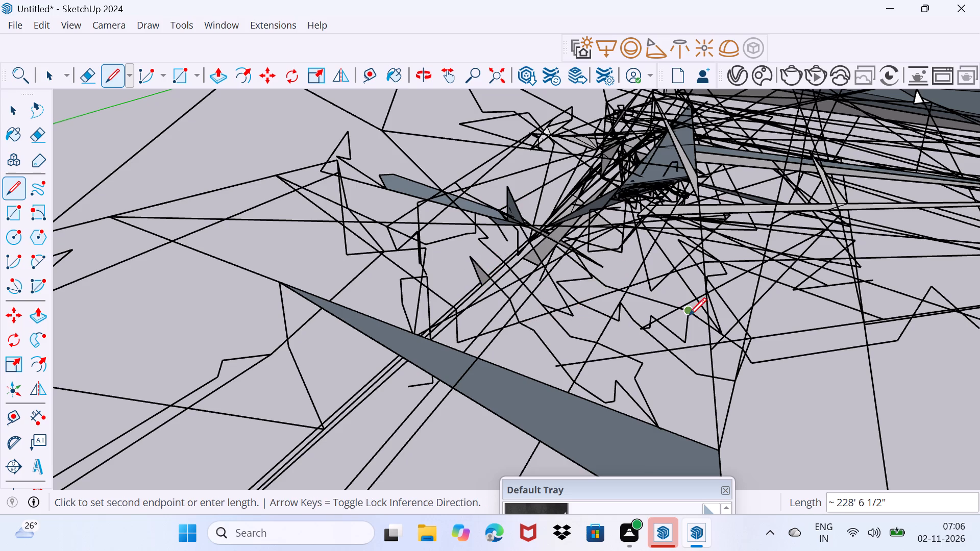
{"action": "left_click", "coordinate": [685, 312]}
{"action": "left_click", "coordinate": [686, 315]}
Draw a closed irregular loop beyond the large face's far corner, including strokes about 1' and about 2' 4 1/2".
{"action": "left_click_drag", "start_coordinate": [691, 329], "coordinate": [717, 377]}
{"action": "left_click", "coordinate": [717, 378]}
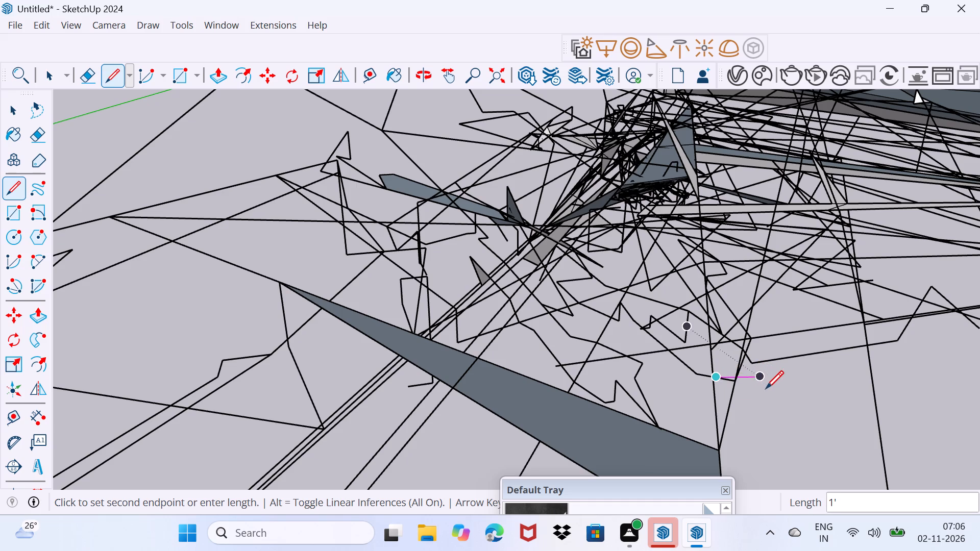
{"action": "left_click", "coordinate": [766, 390]}
{"action": "left_click_drag", "start_coordinate": [802, 409], "coordinate": [803, 415]}
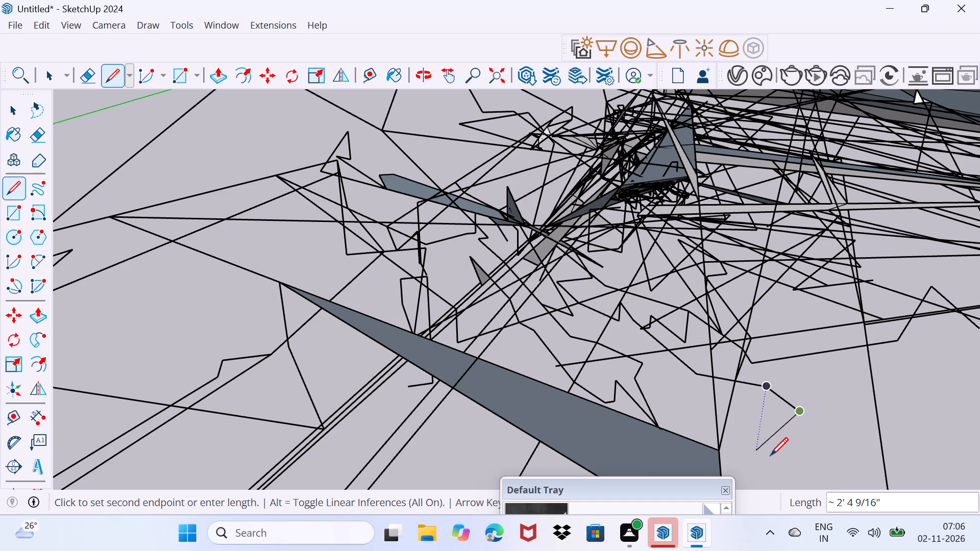
{"action": "left_click_drag", "start_coordinate": [770, 455], "coordinate": [766, 462]}
{"action": "left_click", "coordinate": [724, 433]}
{"action": "left_click", "coordinate": [685, 372]}
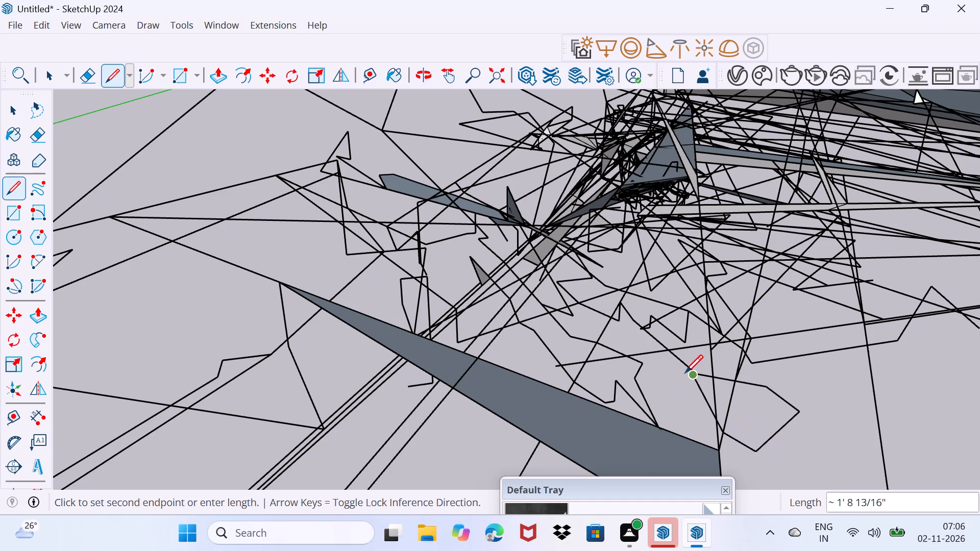
{"action": "left_click", "coordinate": [697, 375]}
{"action": "left_click", "coordinate": [698, 385]}
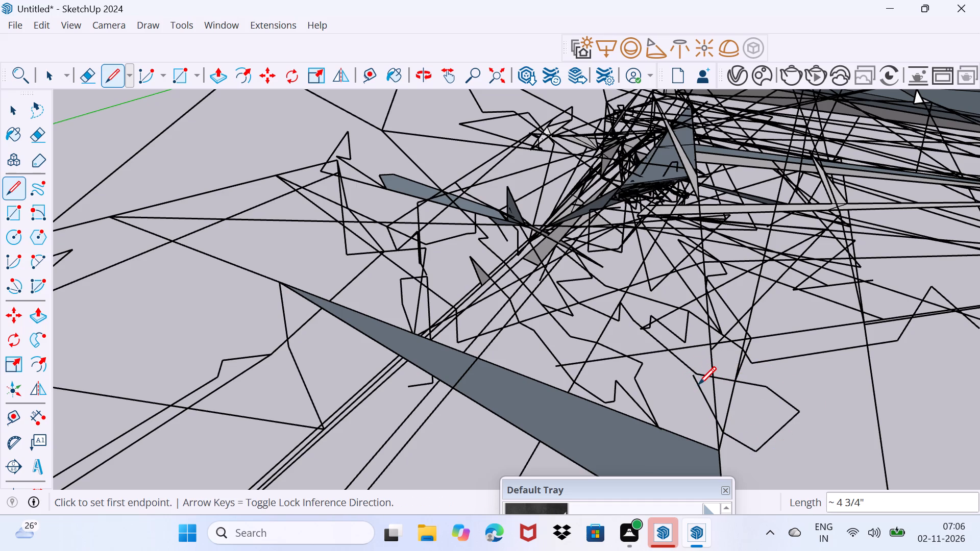
Add a small pointed hook from the new loop's upper corner towards the bent run above the large face.
{"action": "left_click", "coordinate": [697, 377]}
{"action": "left_click", "coordinate": [670, 356]}
{"action": "left_click", "coordinate": [674, 397]}
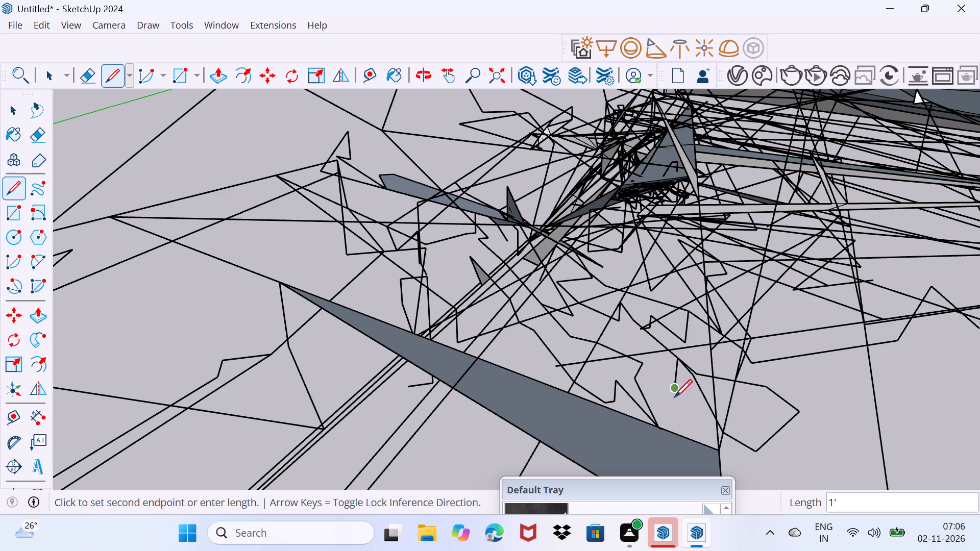
{"action": "left_click", "coordinate": [667, 386]}
{"action": "left_click", "coordinate": [654, 372]}
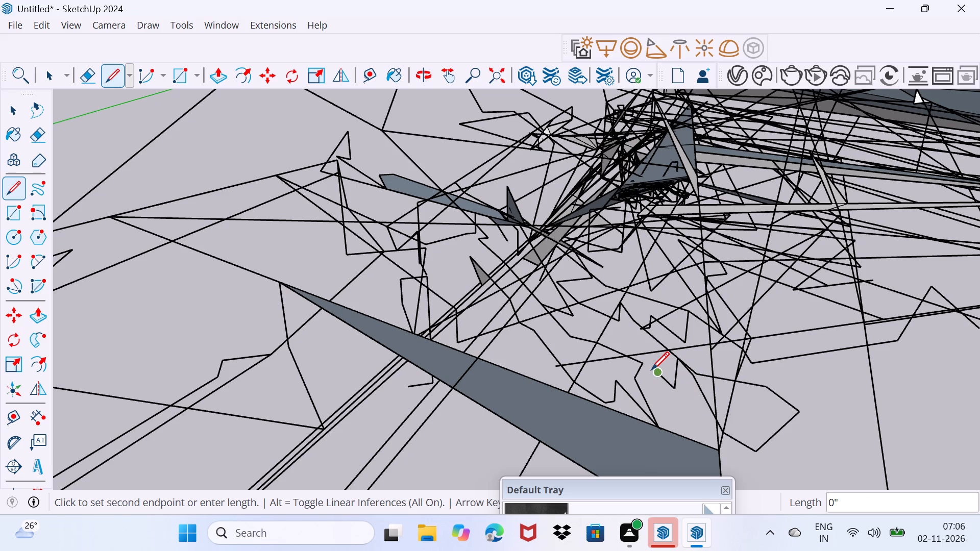
{"action": "left_click", "coordinate": [651, 369]}
{"action": "left_click", "coordinate": [654, 372]}
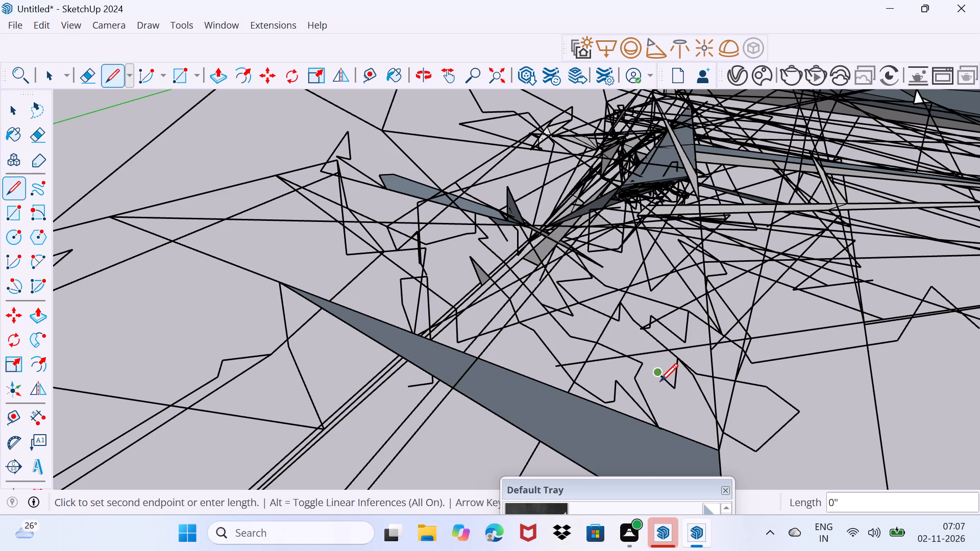
{"action": "left_click", "coordinate": [661, 383]}
{"action": "left_click", "coordinate": [657, 381]}
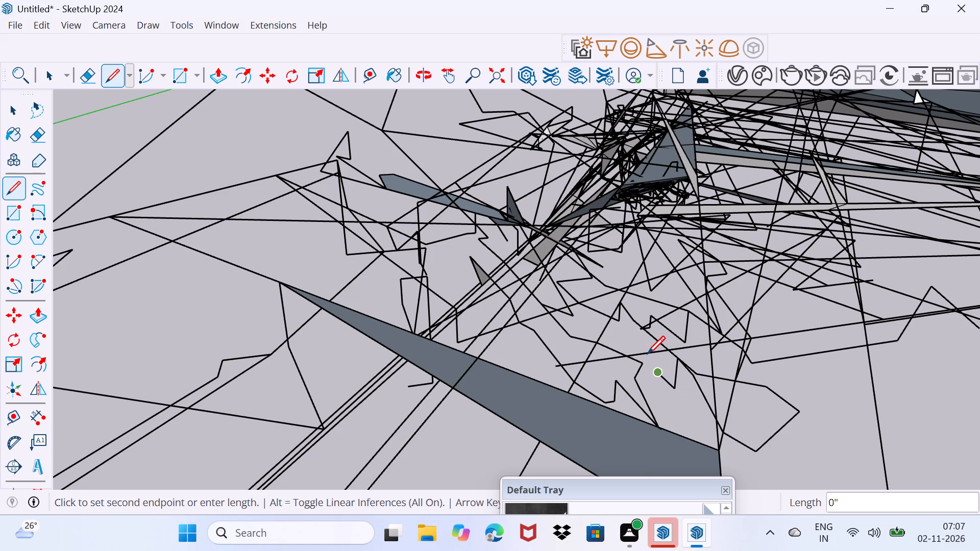
Continue from the small hook with strokes up to the peak of the existing zigzag above it.
{"action": "left_click", "coordinate": [647, 354]}
{"action": "left_click", "coordinate": [639, 338]}
{"action": "left_click", "coordinate": [610, 310]}
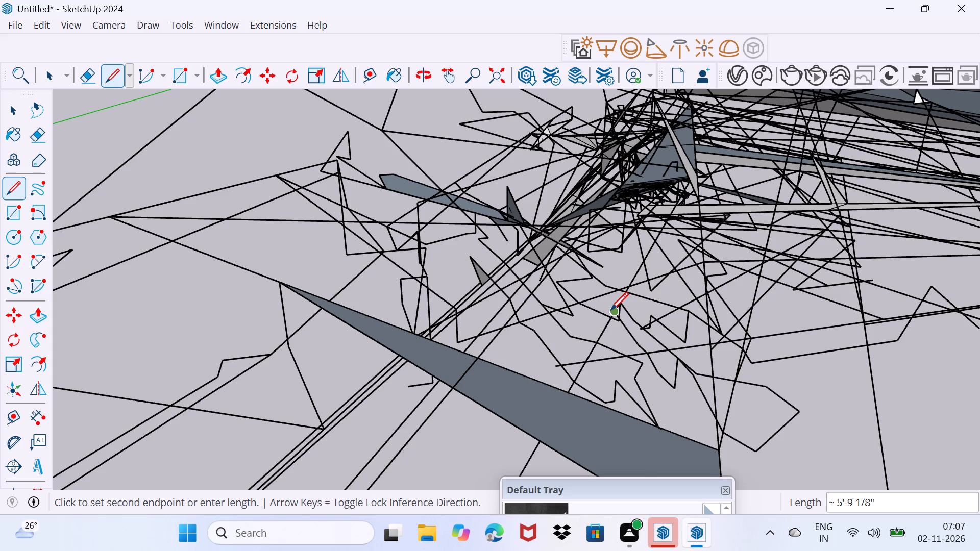
{"action": "left_click", "coordinate": [614, 315]}
Draw a bent run from the zigzag's peak across to the long line's corner above the loop, including a stroke about 11".
{"action": "left_click", "coordinate": [680, 331]}
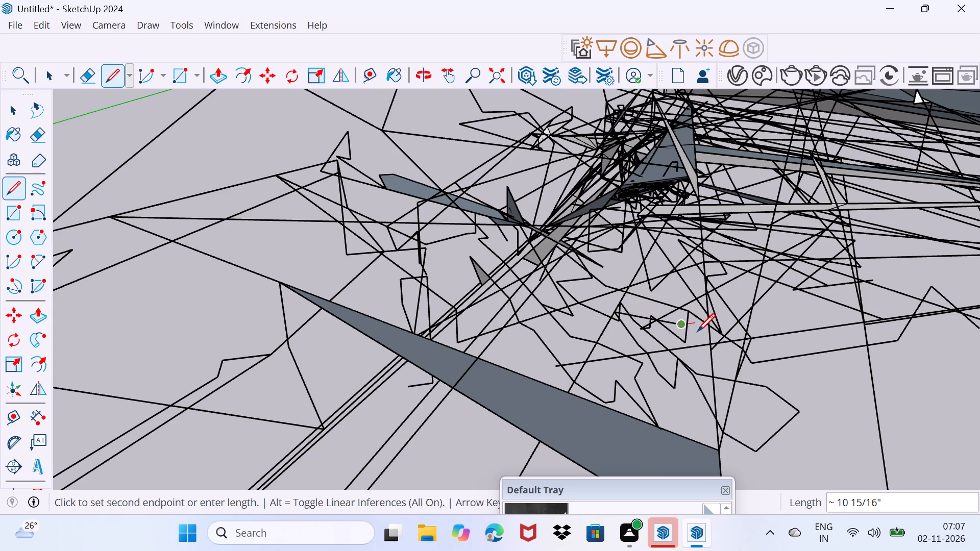
{"action": "left_click", "coordinate": [697, 331]}
{"action": "left_click", "coordinate": [731, 355]}
{"action": "left_click", "coordinate": [757, 364]}
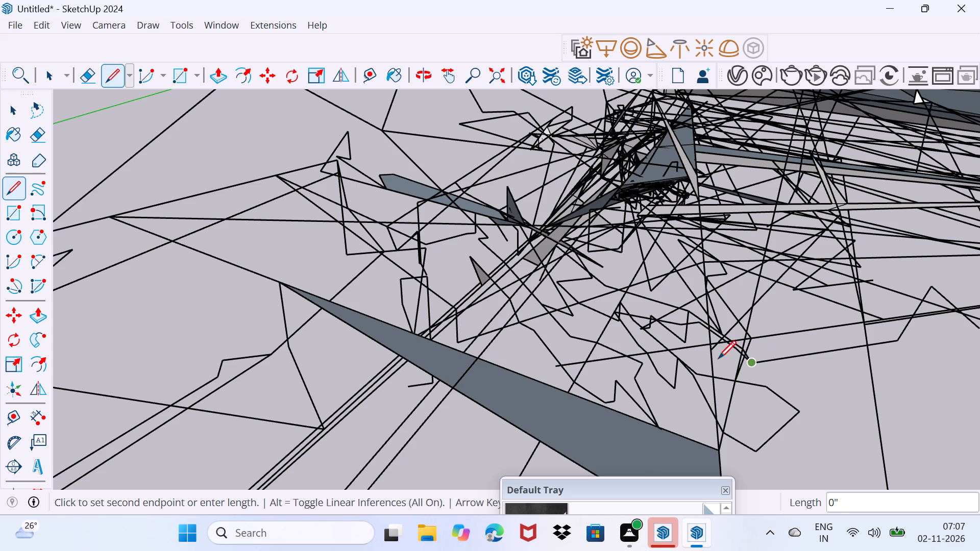
Draw back-and-forth strokes around the long line's corner, reaching past it above the loop and returning to the hooked lines.
{"action": "left_click", "coordinate": [715, 357]}
{"action": "left_click", "coordinate": [743, 362]}
{"action": "left_click", "coordinate": [720, 353]}
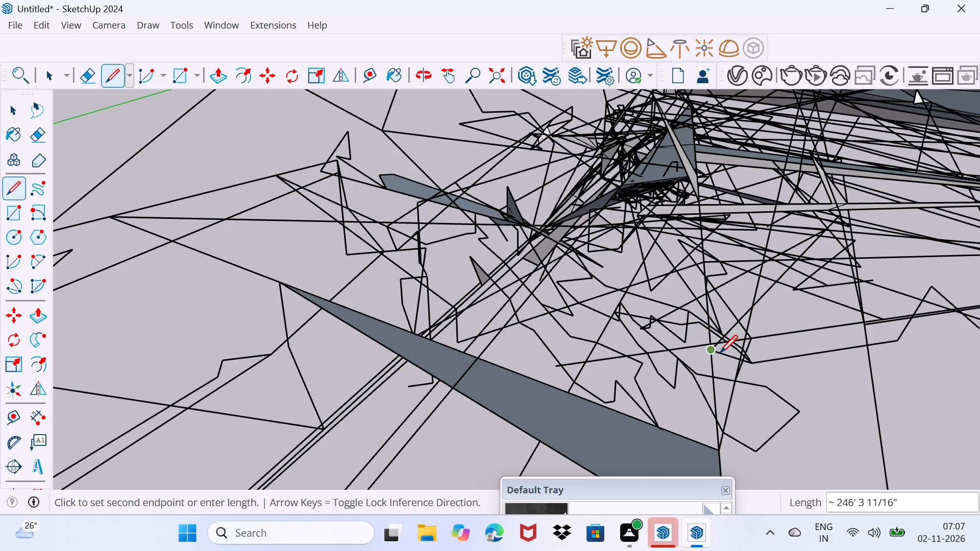
{"action": "left_click", "coordinate": [763, 367]}
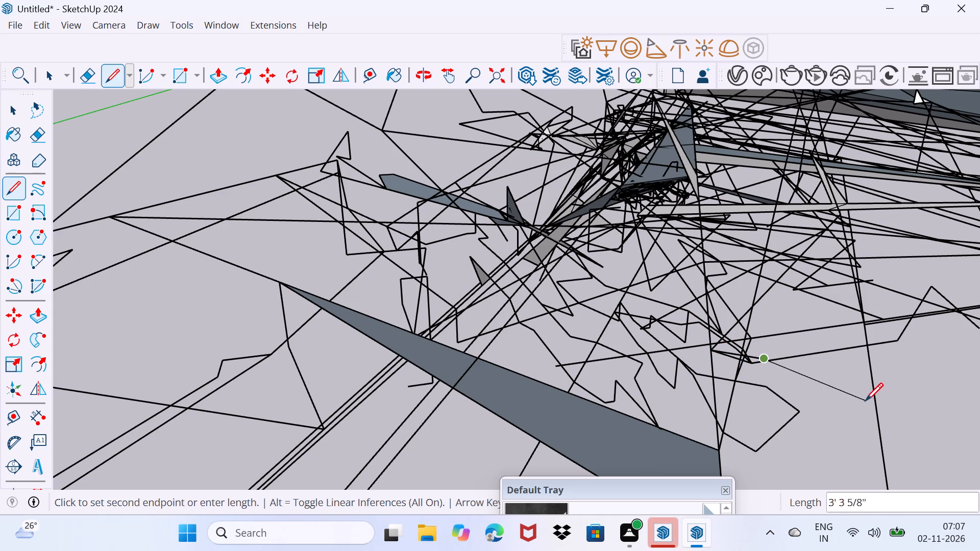
{"action": "left_click", "coordinate": [806, 379]}
{"action": "left_click", "coordinate": [687, 332]}
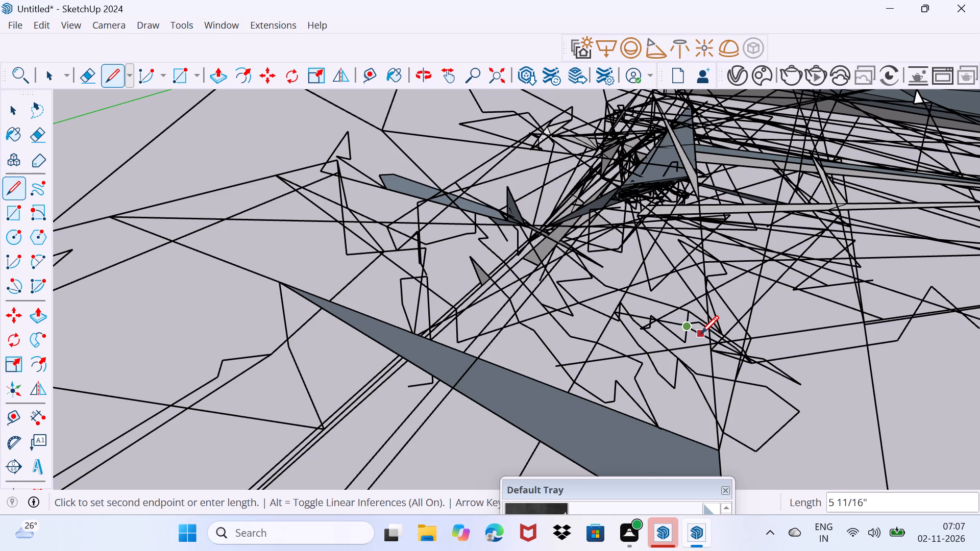
Draw an arching run from the hooked lines over the open area, with strokes about 5 11/16" and about 2' 4 1/4".
{"action": "left_click", "coordinate": [701, 333]}
{"action": "left_click", "coordinate": [675, 267]}
{"action": "left_click", "coordinate": [715, 287]}
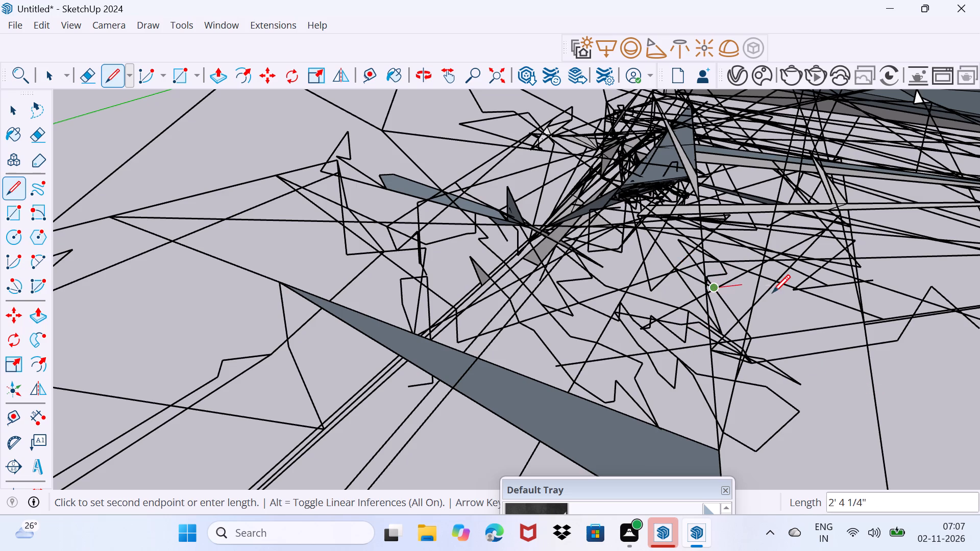
{"action": "left_click", "coordinate": [772, 292]}
{"action": "left_click", "coordinate": [810, 322]}
{"action": "left_click", "coordinate": [811, 345]}
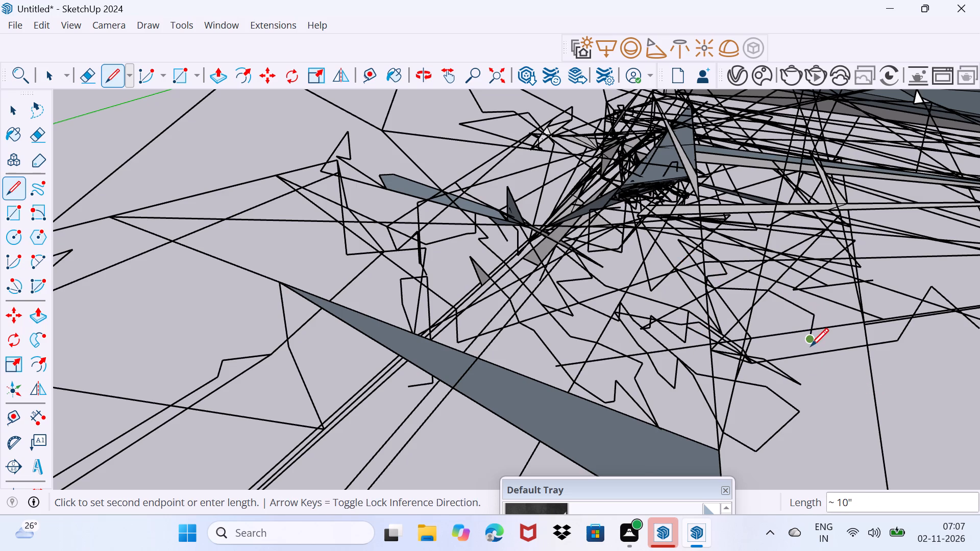
Bend the arching run down in short zigzags and bring it back to the strokes clustered above the loop.
{"action": "left_click", "coordinate": [788, 345]}
{"action": "left_click", "coordinate": [791, 353]}
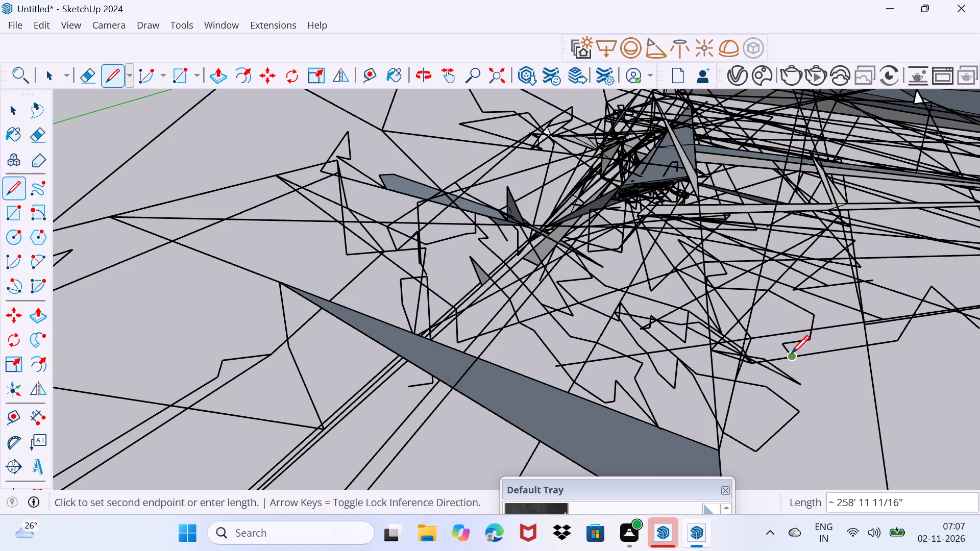
{"action": "left_click", "coordinate": [785, 360]}
{"action": "left_click", "coordinate": [773, 378]}
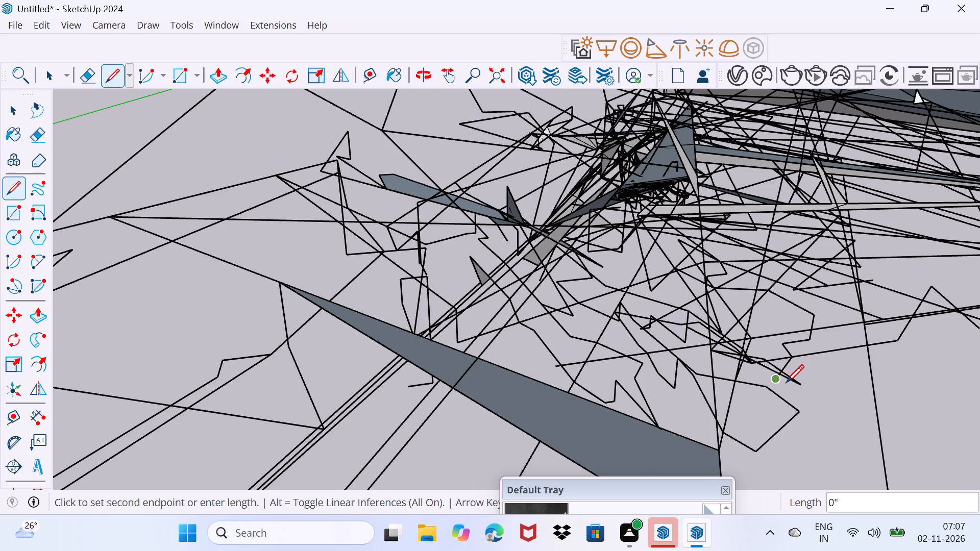
{"action": "left_click", "coordinate": [783, 374]}
{"action": "left_click", "coordinate": [743, 347]}
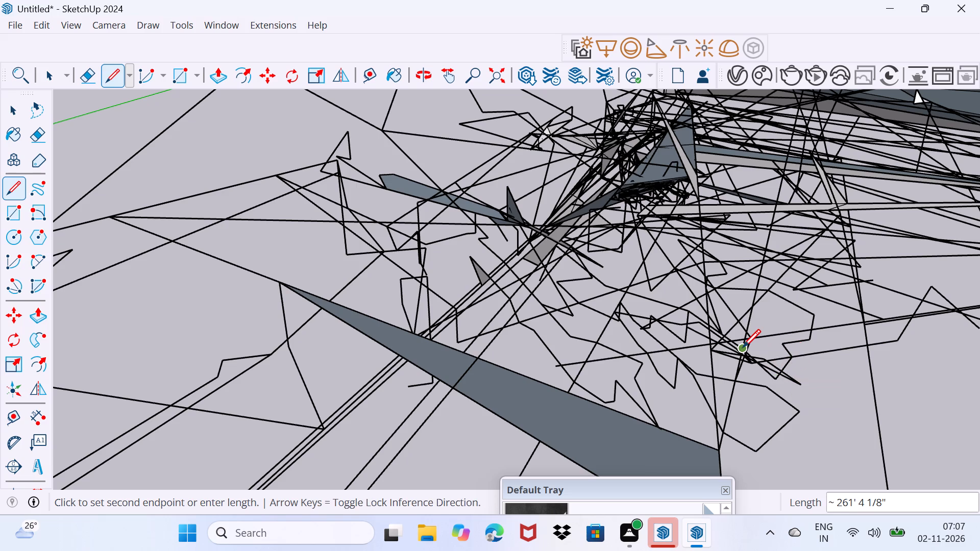
Add tiny strokes at the crossing of the clustered lines just above the loop.
{"action": "left_click", "coordinate": [735, 337]}
{"action": "left_click", "coordinate": [735, 337]}
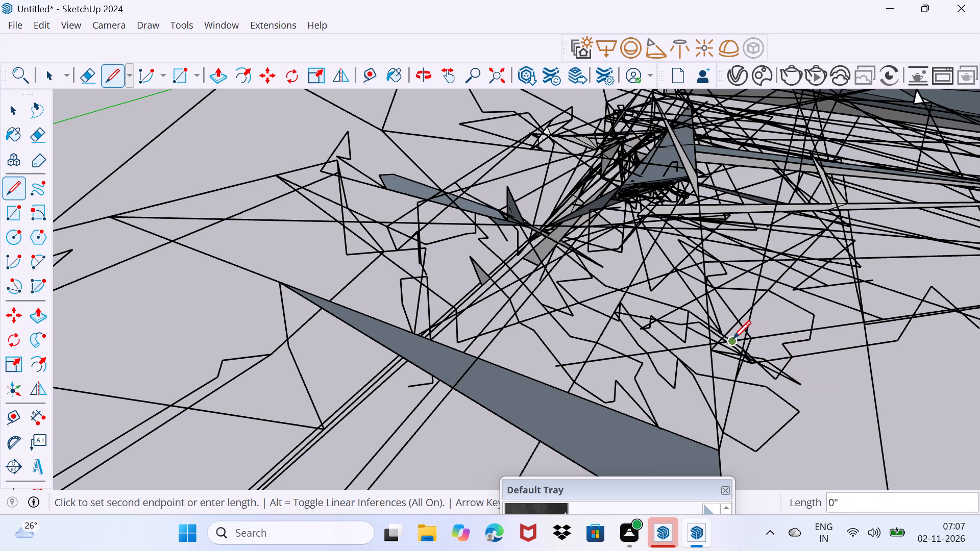
{"action": "left_click", "coordinate": [732, 339]}
{"action": "left_click", "coordinate": [730, 339]}
{"action": "left_click", "coordinate": [727, 340]}
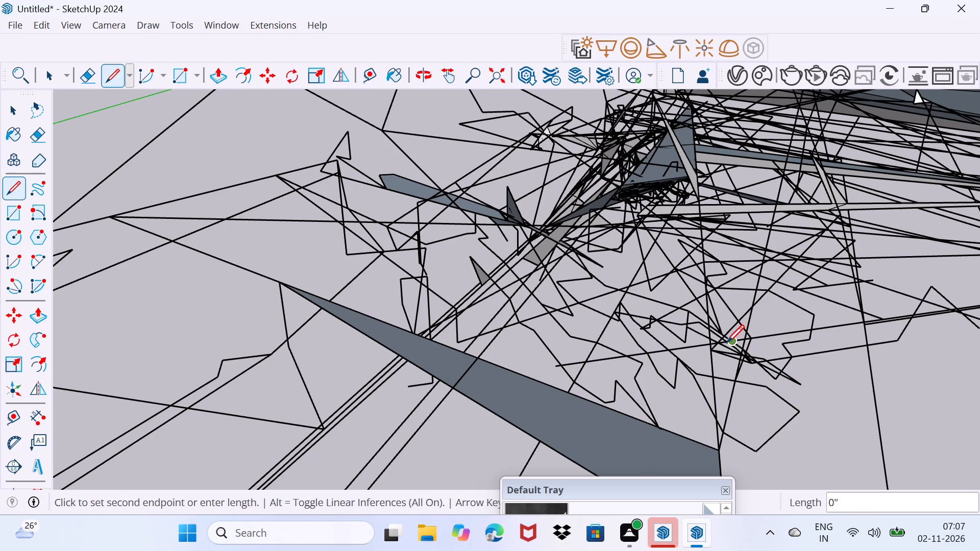
{"action": "left_click", "coordinate": [722, 345]}
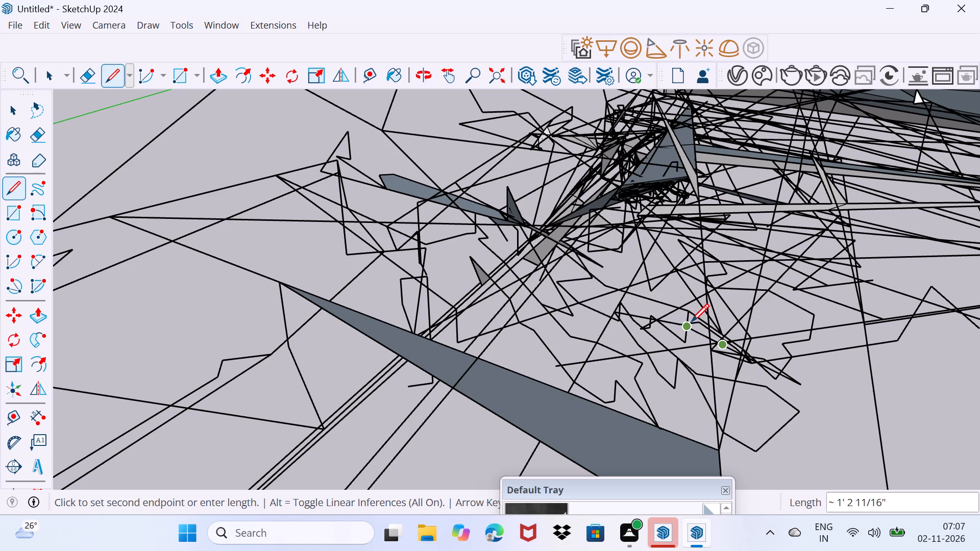
Draw a chain from the cluster up through the hooked lines towards the dense tangle, starting with a stroke about 1' 3".
{"action": "left_click", "coordinate": [691, 321]}
{"action": "left_click", "coordinate": [677, 314]}
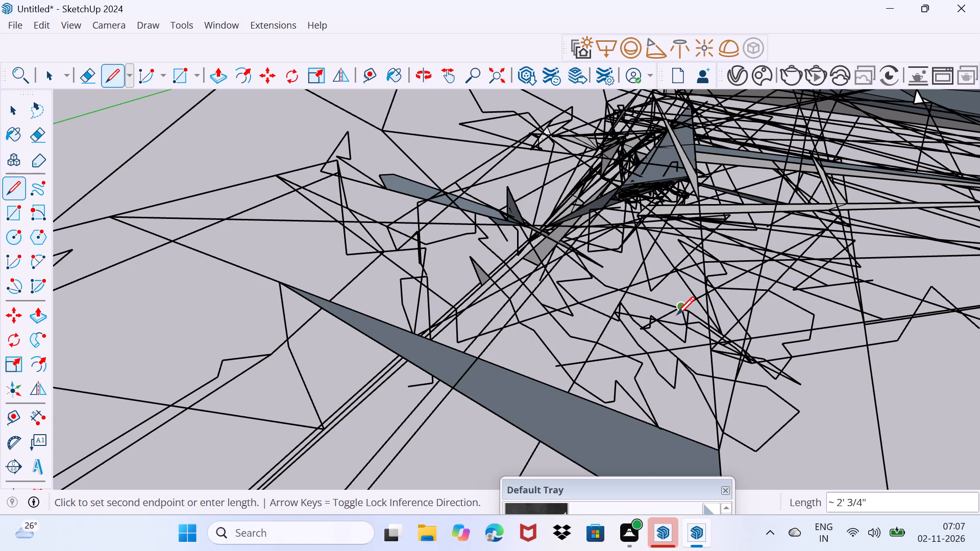
{"action": "left_click", "coordinate": [664, 304]}
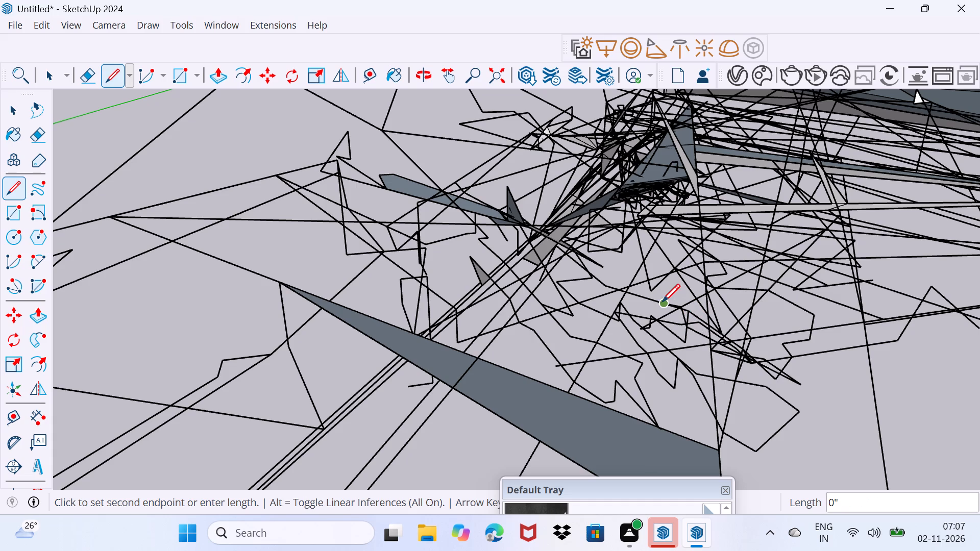
{"action": "left_click", "coordinate": [658, 297]}
{"action": "left_click", "coordinate": [653, 289]}
{"action": "left_click", "coordinate": [640, 268]}
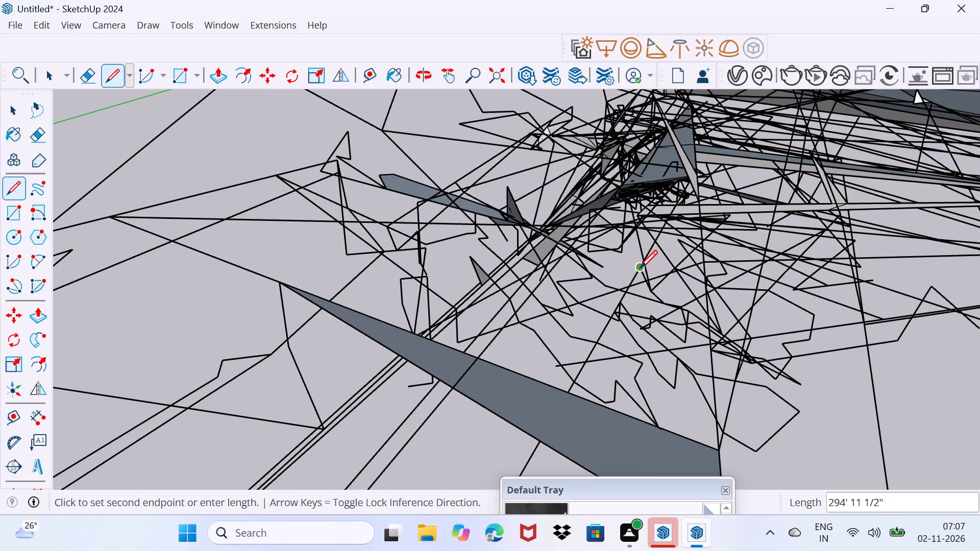
Continue the chain down from the dense tangle in short bends through the hooked lines, ending with a stroke about 20' long.
{"action": "left_click", "coordinate": [624, 255]}
{"action": "left_click", "coordinate": [631, 290]}
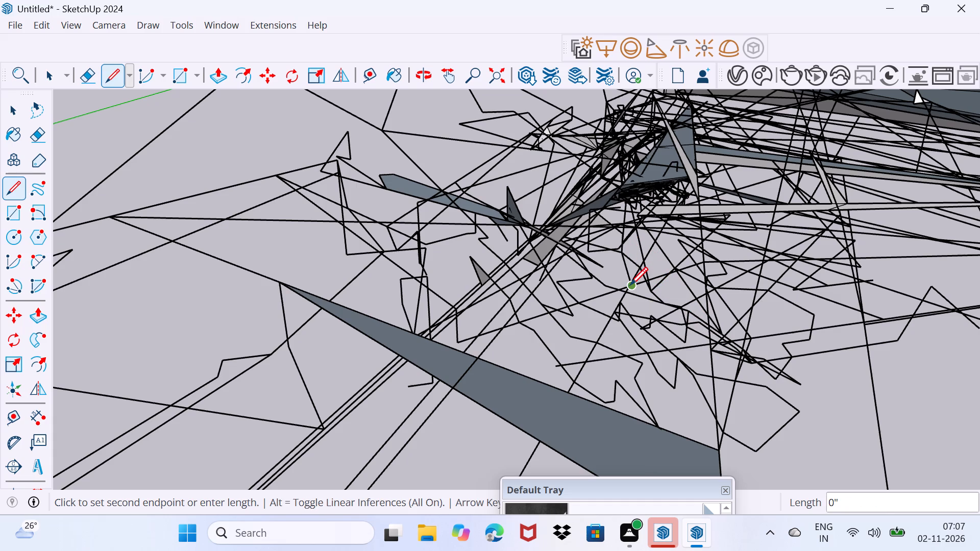
{"action": "left_click", "coordinate": [630, 285]}
{"action": "left_click", "coordinate": [617, 278]}
{"action": "left_click", "coordinate": [617, 283]}
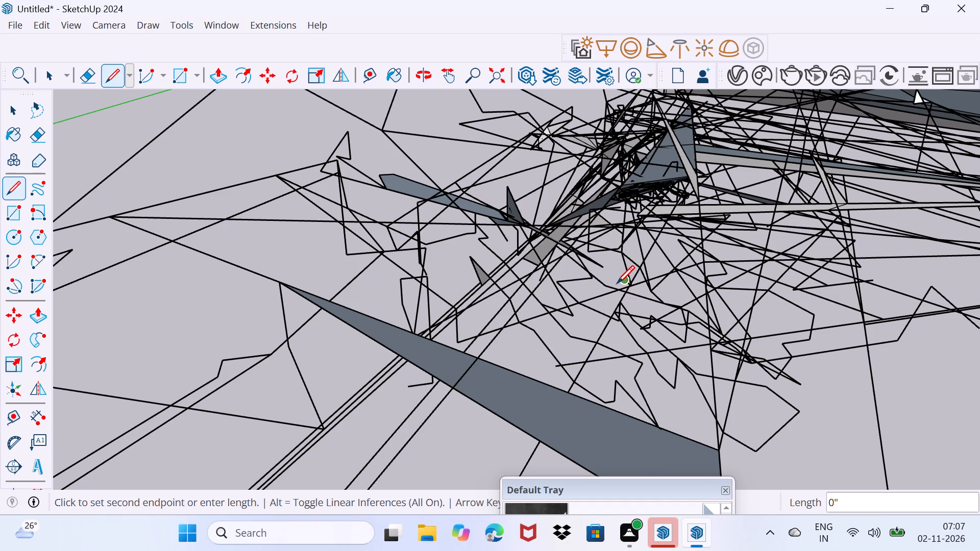
{"action": "left_click", "coordinate": [616, 283]}
{"action": "left_click", "coordinate": [594, 318]}
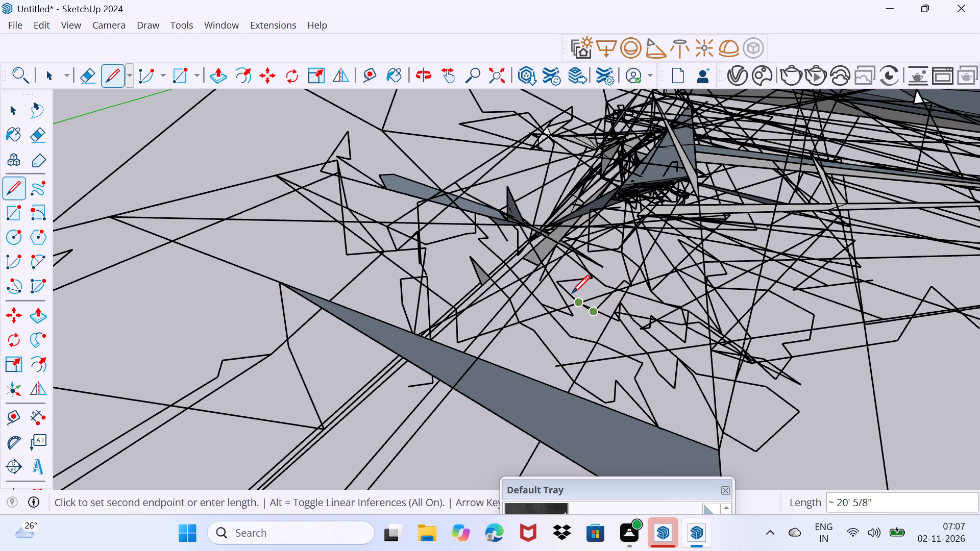
{"action": "left_click", "coordinate": [572, 293]}
Extend the chain into a narrow spike dipping over the open area above the long dark face.
{"action": "left_click", "coordinate": [602, 373]}
{"action": "left_click", "coordinate": [573, 333]}
{"action": "left_click_drag", "start_coordinate": [573, 340], "coordinate": [573, 360]}
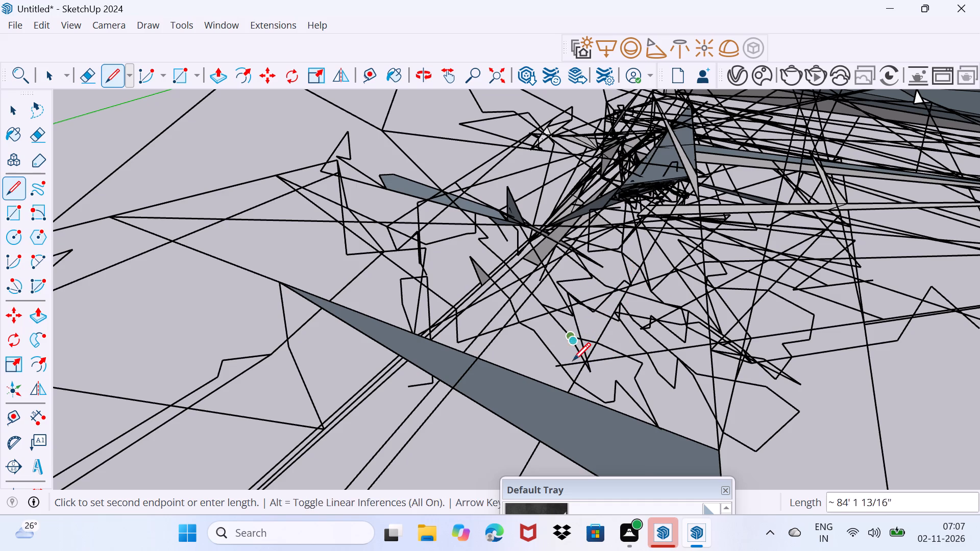
{"action": "left_click_drag", "start_coordinate": [573, 360], "coordinate": [573, 361]}
{"action": "left_click", "coordinate": [569, 344]}
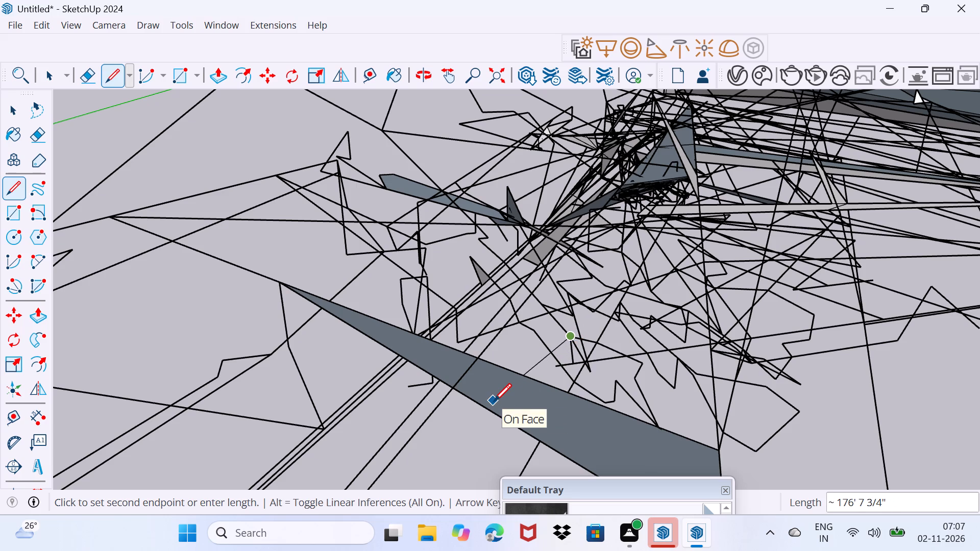
Draw short connected strokes on the middle of the long dark face, including one about 1' long.
{"action": "left_click", "coordinate": [494, 401]}
{"action": "left_click", "coordinate": [484, 382]}
{"action": "left_click", "coordinate": [484, 382]}
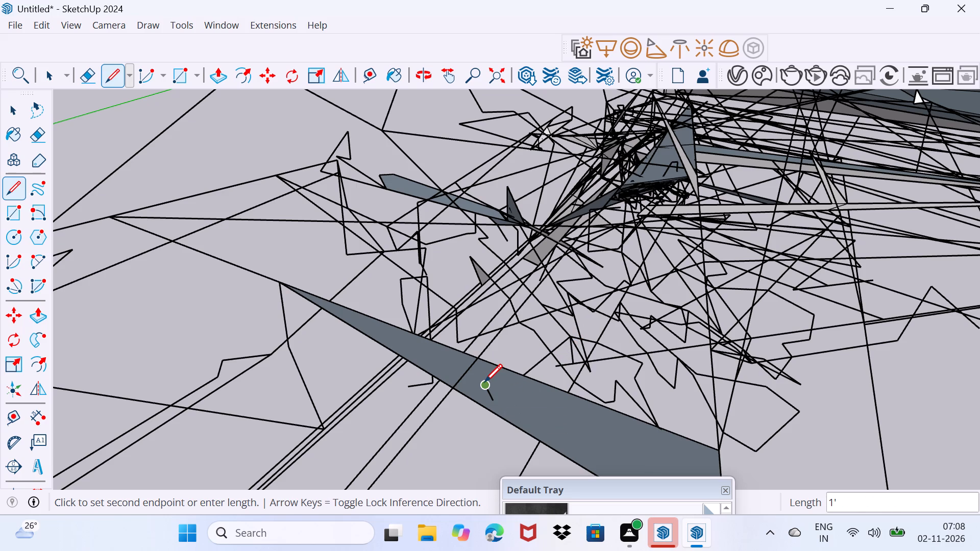
{"action": "left_click", "coordinate": [484, 382]}
{"action": "left_click", "coordinate": [482, 378]}
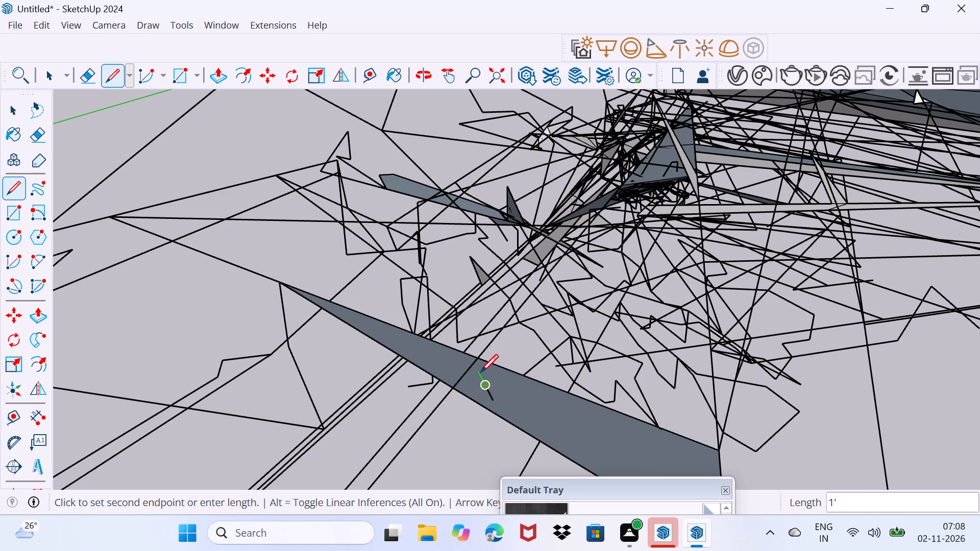
{"action": "left_click", "coordinate": [480, 372]}
{"action": "left_click", "coordinate": [480, 372]}
{"action": "left_click", "coordinate": [504, 389]}
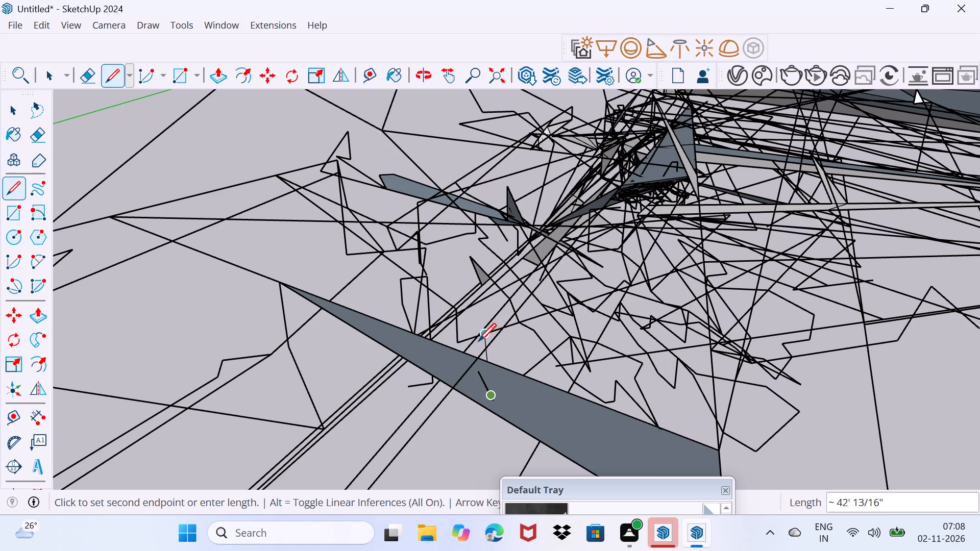
Run the chain off the dark face with a stroke about 42', branch over the parallel lines, and return to its upper edge.
{"action": "left_click", "coordinate": [478, 341]}
{"action": "left_click", "coordinate": [486, 345]}
{"action": "left_click", "coordinate": [515, 337]}
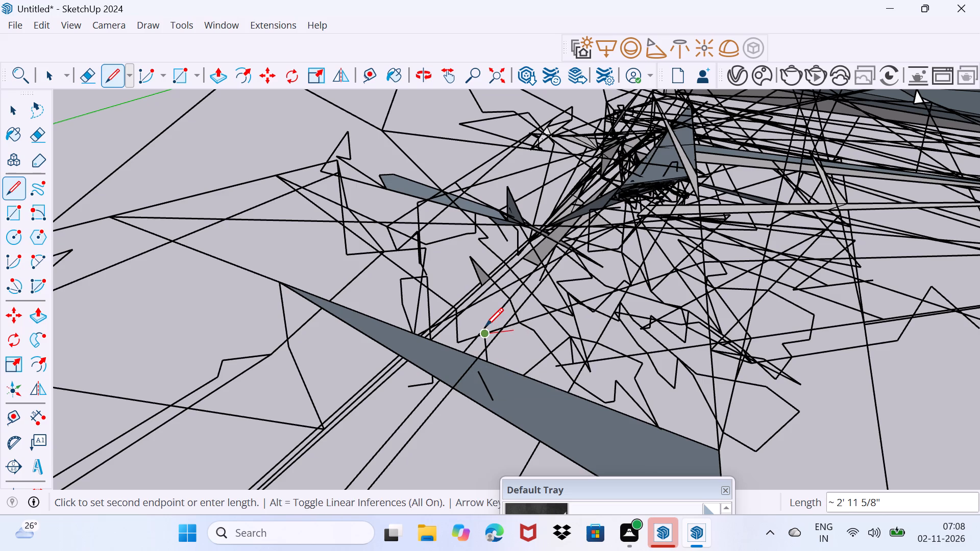
{"action": "left_click", "coordinate": [485, 325]}
{"action": "left_click", "coordinate": [419, 310]}
{"action": "left_click", "coordinate": [435, 341]}
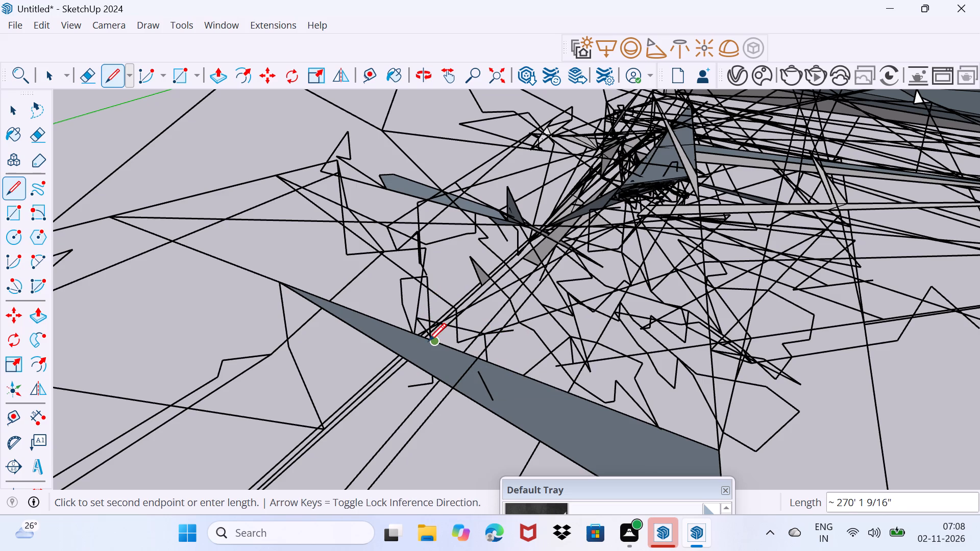
Divide the dark face's narrow part with crossing strokes about 1' 8", 4' 1" and 10" long, running between its two long edges.
{"action": "left_click_drag", "start_coordinate": [398, 353], "coordinate": [404, 359]}
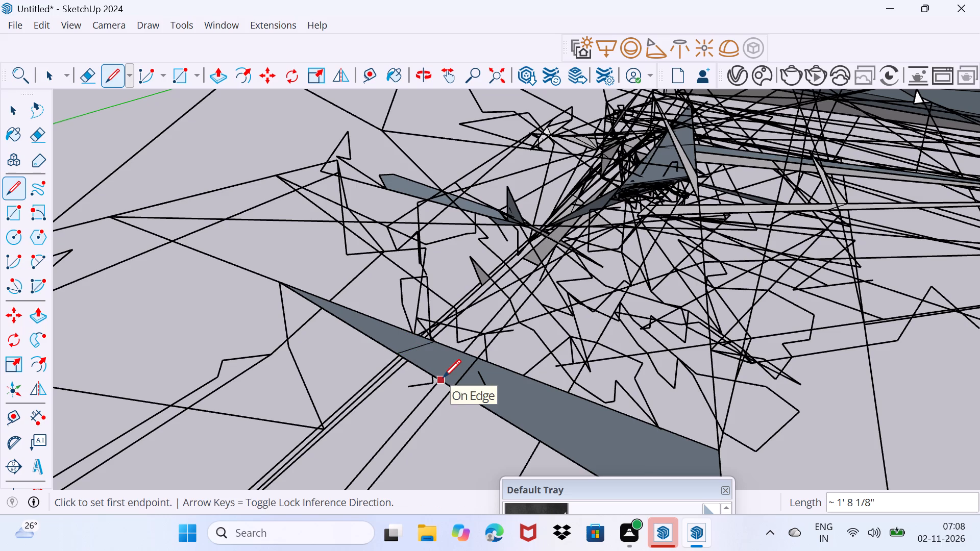
{"action": "left_click", "coordinate": [443, 377]}
{"action": "left_click", "coordinate": [424, 348]}
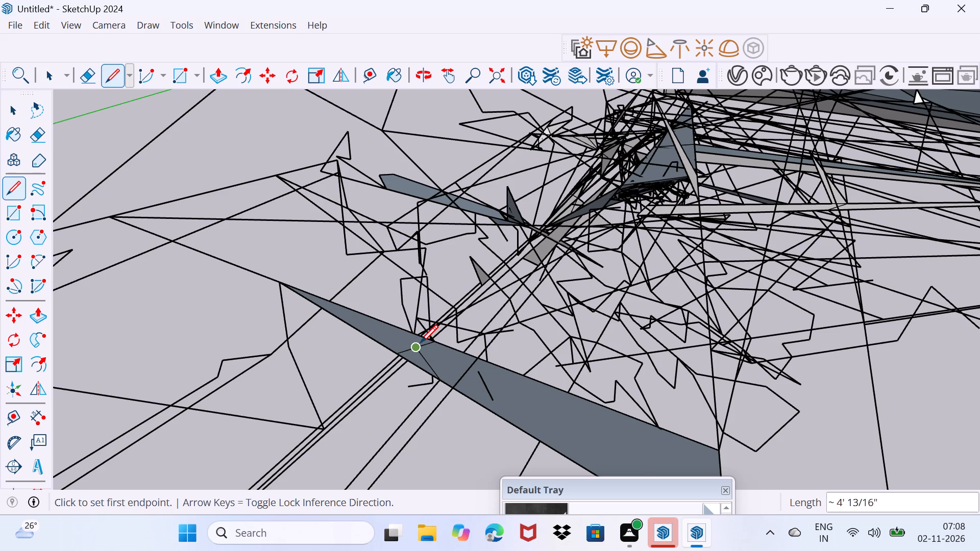
{"action": "left_click", "coordinate": [420, 342]}
{"action": "left_click", "coordinate": [428, 342]}
{"action": "left_click", "coordinate": [428, 342]}
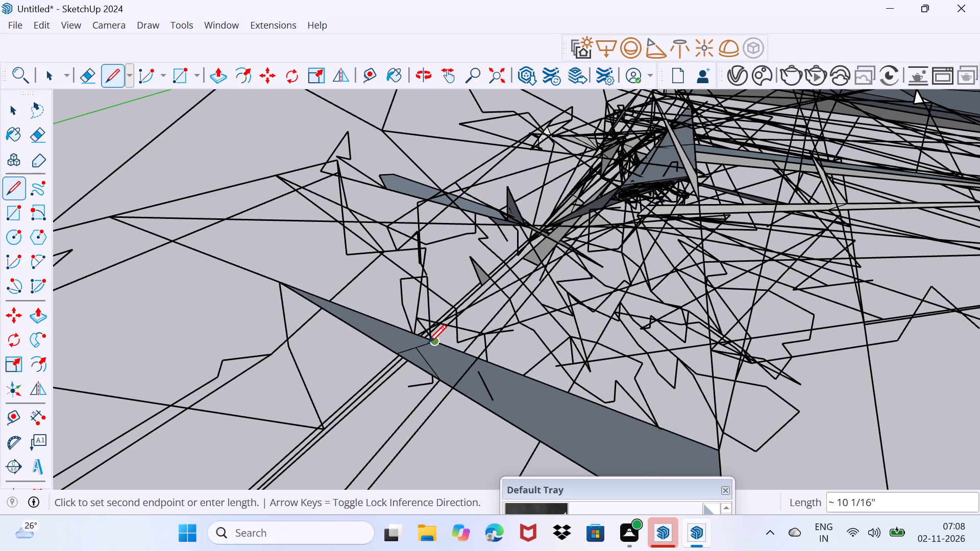
{"action": "left_click", "coordinate": [428, 342]}
{"action": "left_click", "coordinate": [428, 342]}
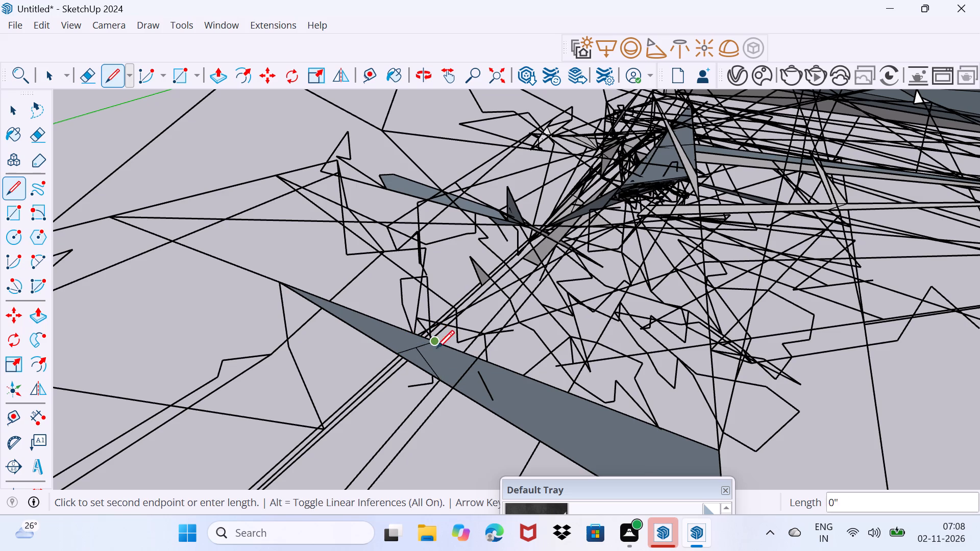
Add tiny strokes about 3 1/8" and 2 15/16" long inside the dark face, just beyond the crossing strokes.
{"action": "left_click", "coordinate": [446, 352]}
{"action": "left_click", "coordinate": [445, 352]}
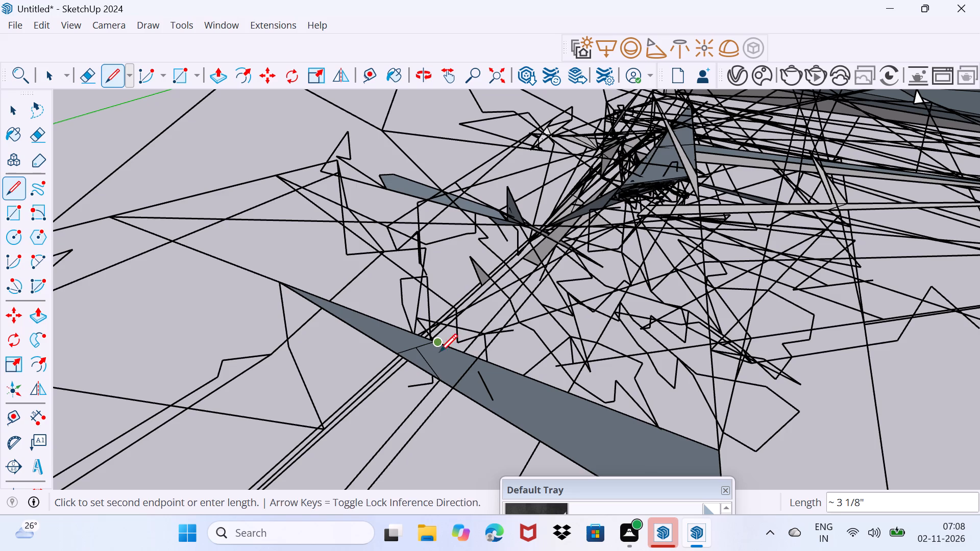
{"action": "left_click", "coordinate": [436, 350]}
{"action": "left_click", "coordinate": [436, 350]}
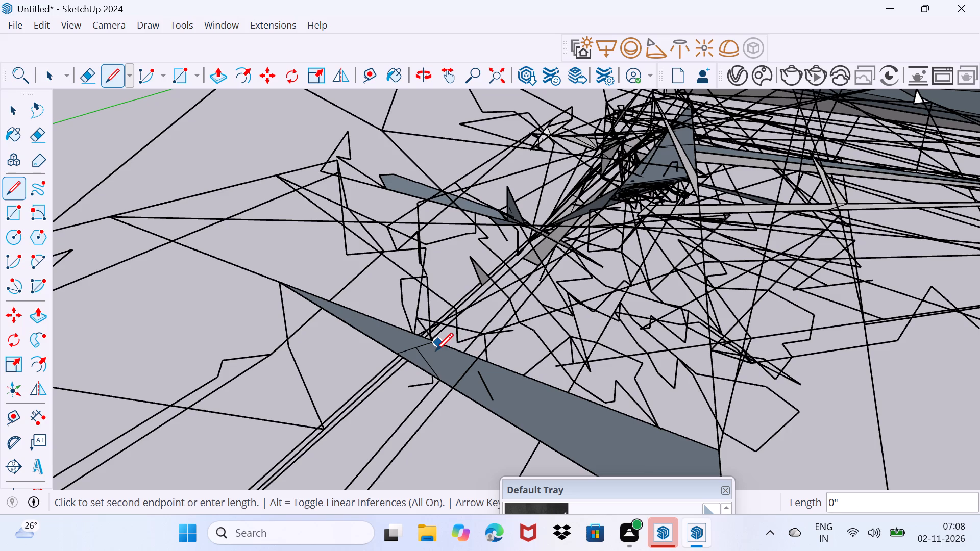
{"action": "left_click", "coordinate": [435, 350]}
{"action": "left_click", "coordinate": [453, 360]}
{"action": "left_click", "coordinate": [454, 361]}
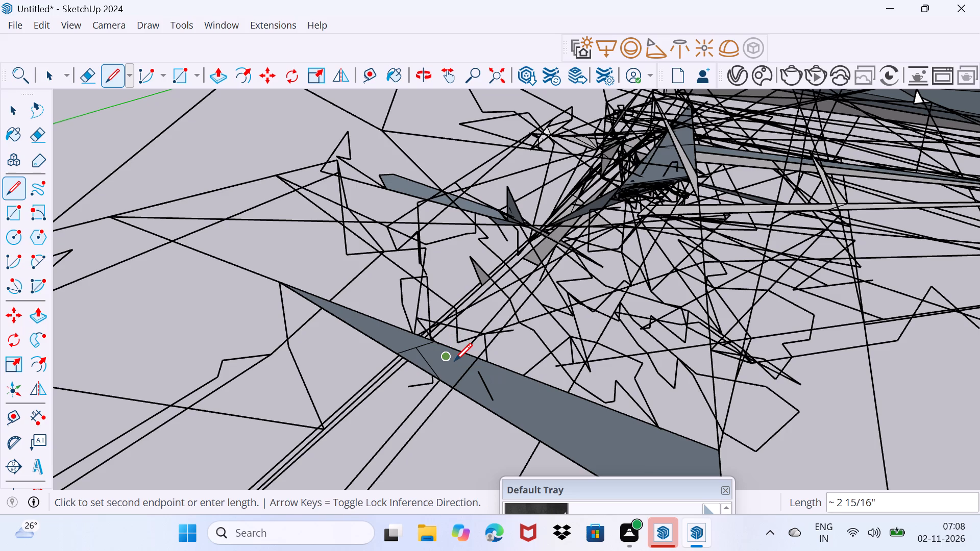
Draw a small sliver loop on the dark face with a 4 3/16" stroke and a return stroke about 2' 5" long.
{"action": "left_click", "coordinate": [453, 360]}
{"action": "left_click", "coordinate": [453, 360]}
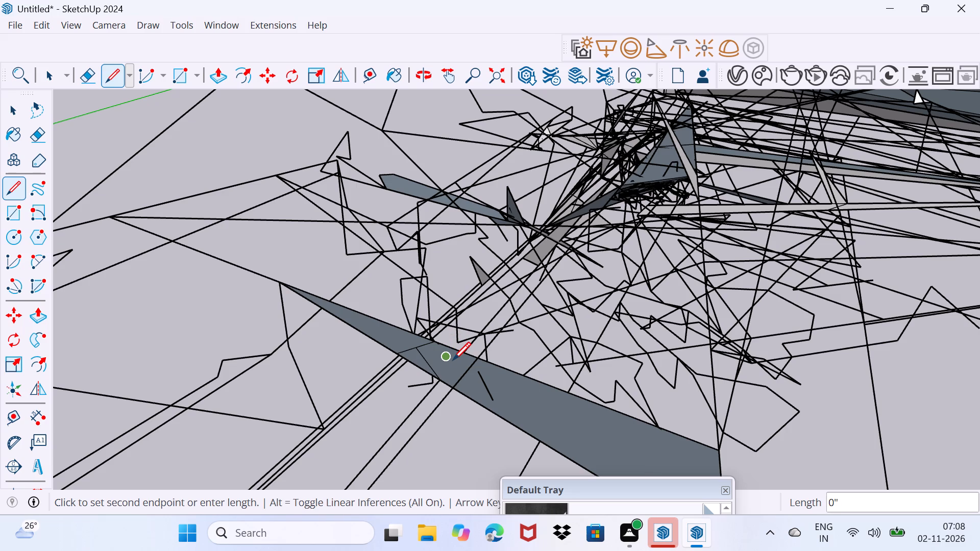
{"action": "left_click", "coordinate": [453, 360]}
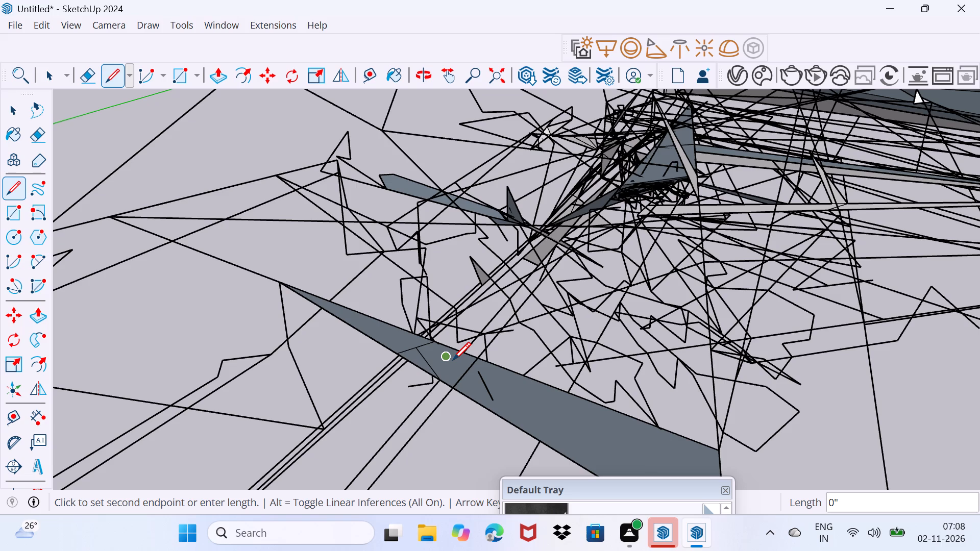
{"action": "left_click", "coordinate": [453, 360]}
{"action": "left_click", "coordinate": [453, 360]}
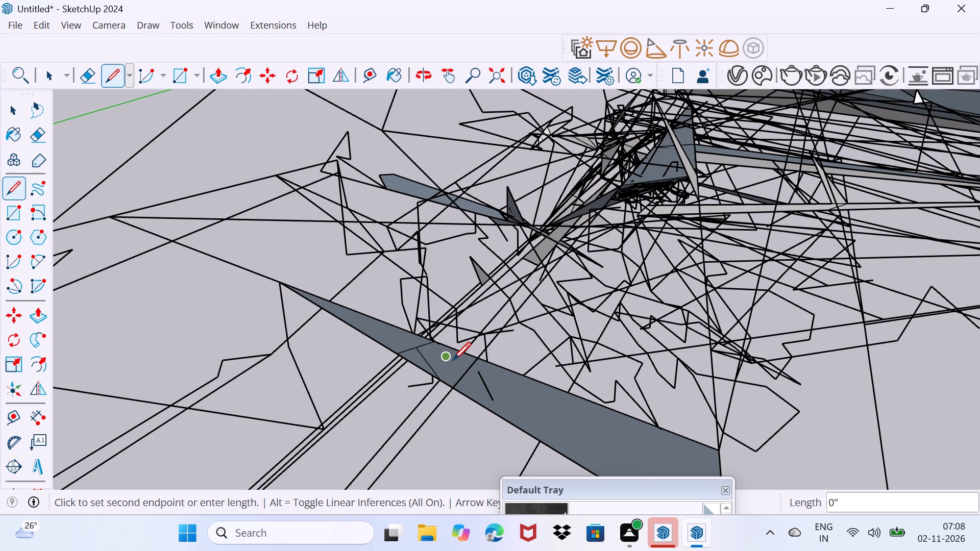
{"action": "left_click", "coordinate": [453, 360]}
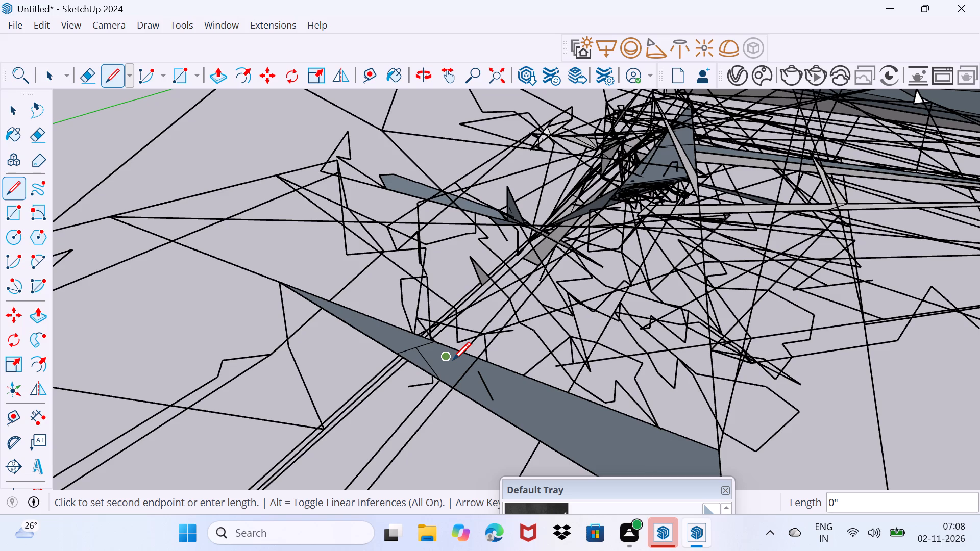
{"action": "left_click", "coordinate": [456, 363]}
{"action": "left_click", "coordinate": [456, 363]}
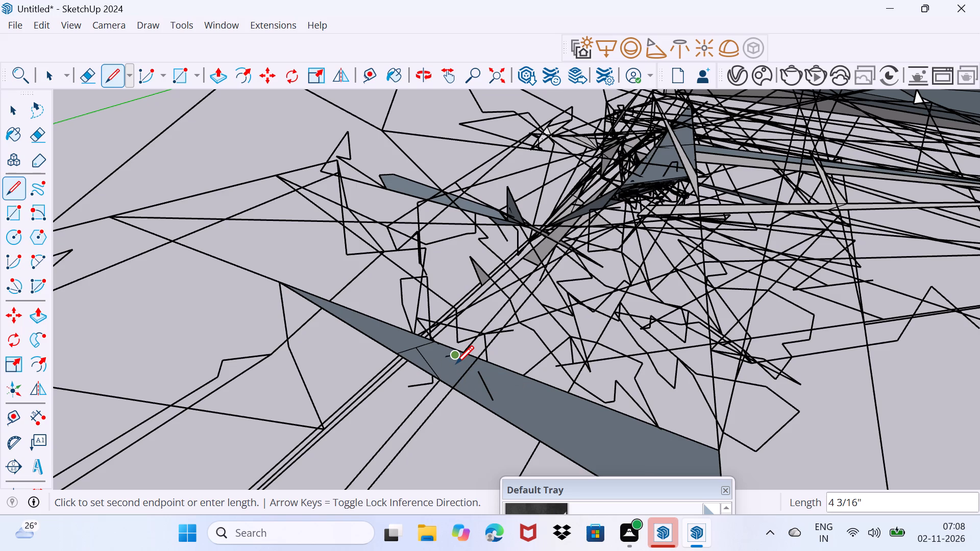
{"action": "left_click", "coordinate": [456, 363]}
{"action": "left_click", "coordinate": [456, 363]}
{"action": "left_click", "coordinate": [469, 379]}
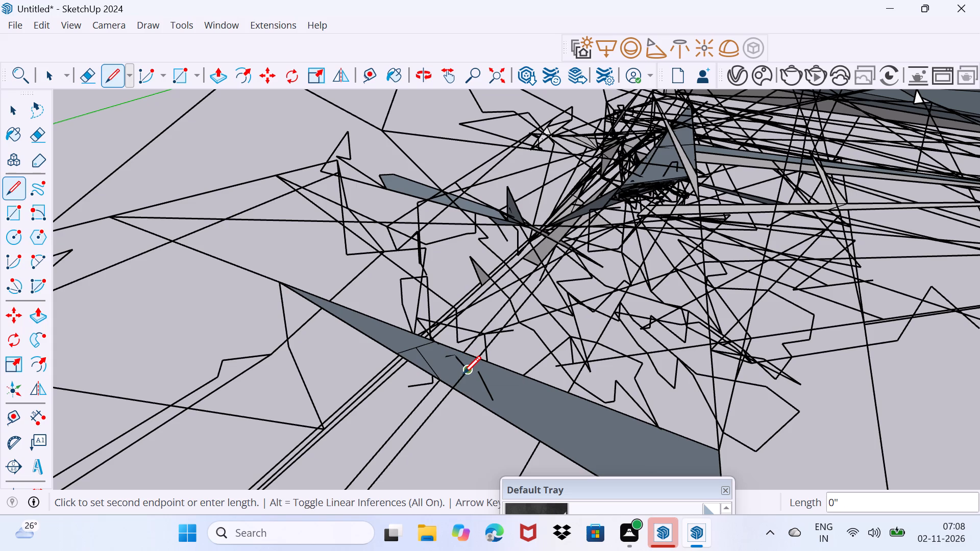
{"action": "left_click", "coordinate": [463, 373]}
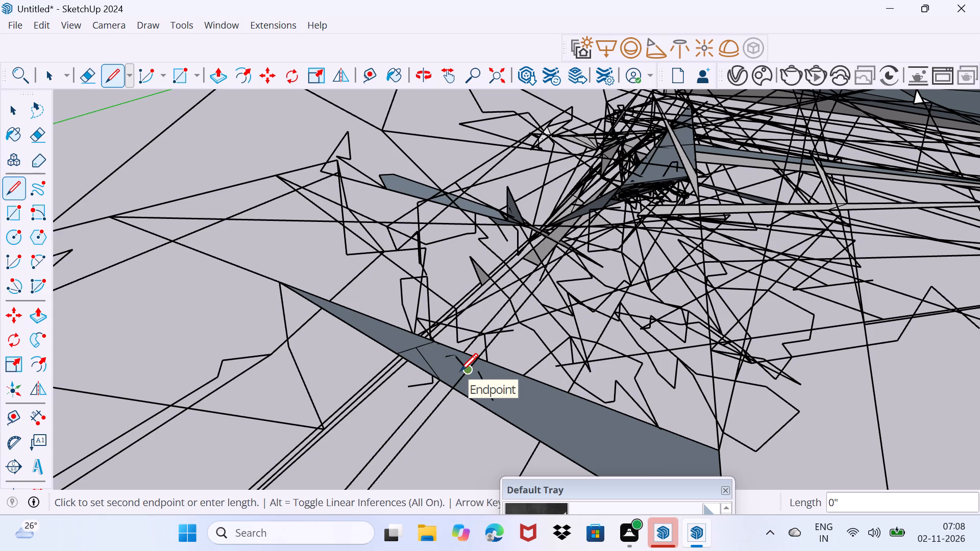
{"action": "left_click", "coordinate": [460, 371]}
{"action": "left_click", "coordinate": [442, 357]}
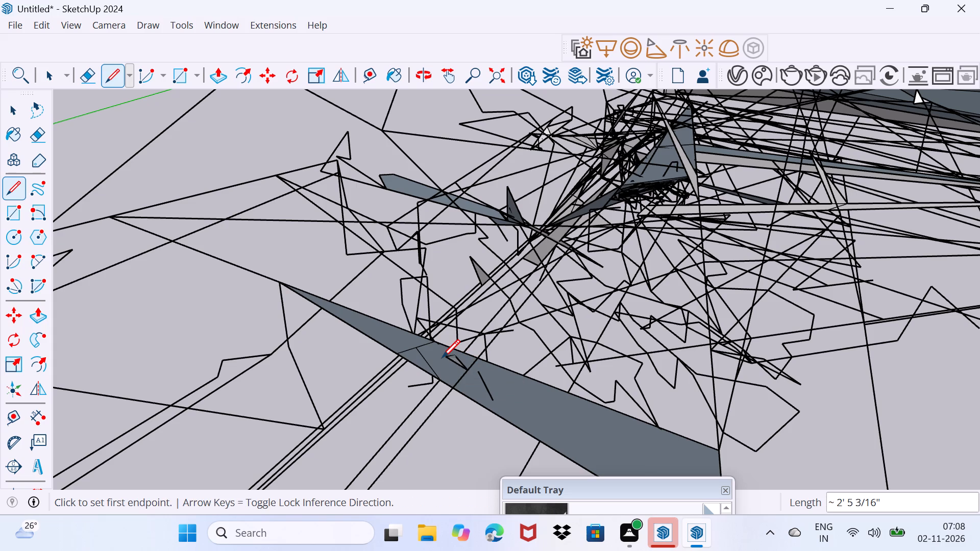
Connect the sliver loop's corner back to the dark face's upper edge and continue along that edge towards its pointed tip.
{"action": "left_click", "coordinate": [440, 355]}
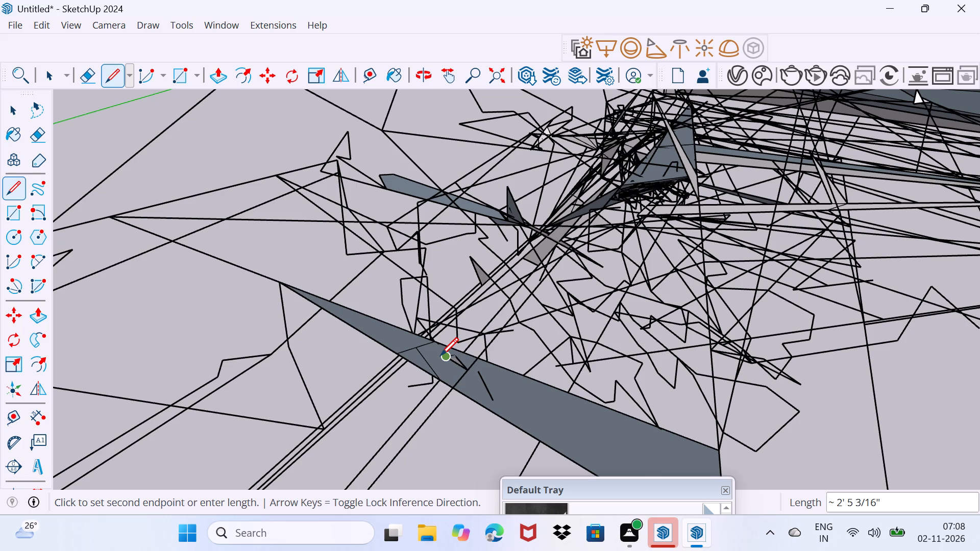
{"action": "left_click", "coordinate": [440, 355]}
{"action": "left_click", "coordinate": [434, 347]}
{"action": "left_click", "coordinate": [417, 334]}
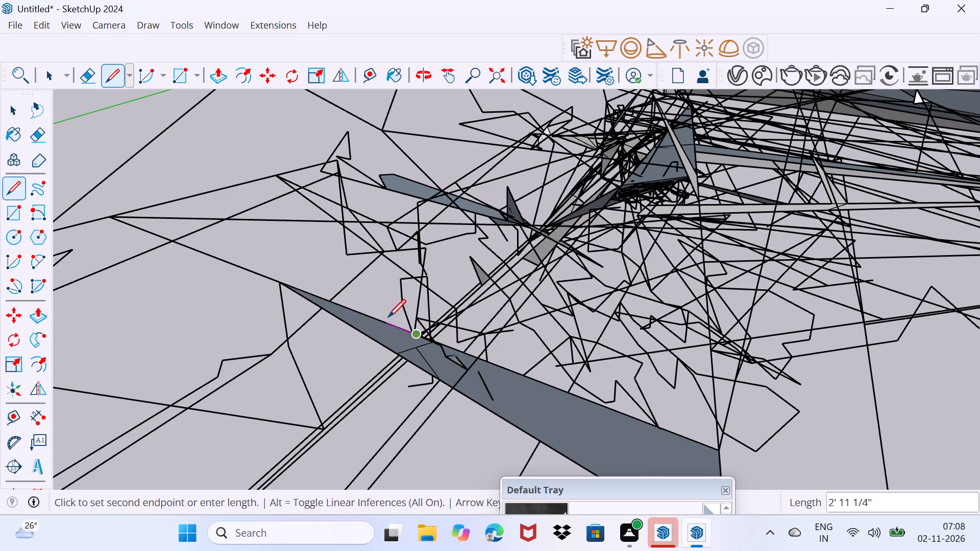
{"action": "left_click", "coordinate": [388, 317]}
Draw a thin closed face from the diagonal line up to the horizontal line, with edges about 69' and 200' 7" long.
{"action": "left_click", "coordinate": [336, 292]}
{"action": "left_click", "coordinate": [289, 260]}
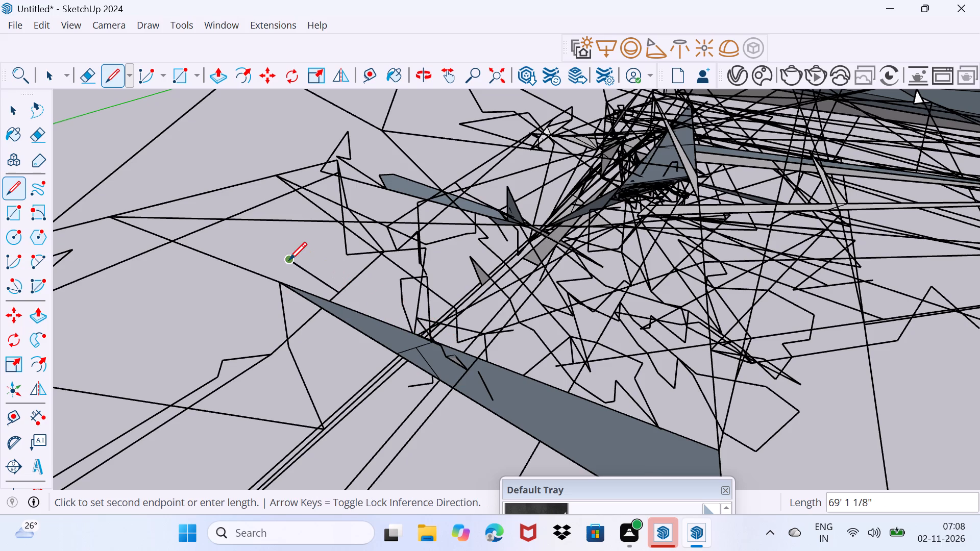
{"action": "left_click", "coordinate": [267, 224]}
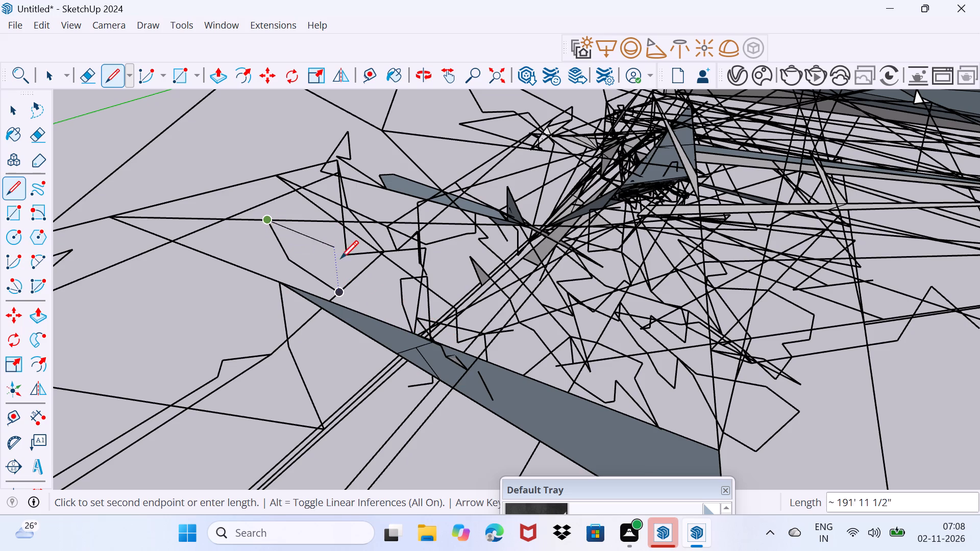
{"action": "left_click", "coordinate": [348, 286]}
Close the thin face at its endpoint on the diagonal line with an edge about 200' 7" long.
{"action": "left_click", "coordinate": [347, 286]}
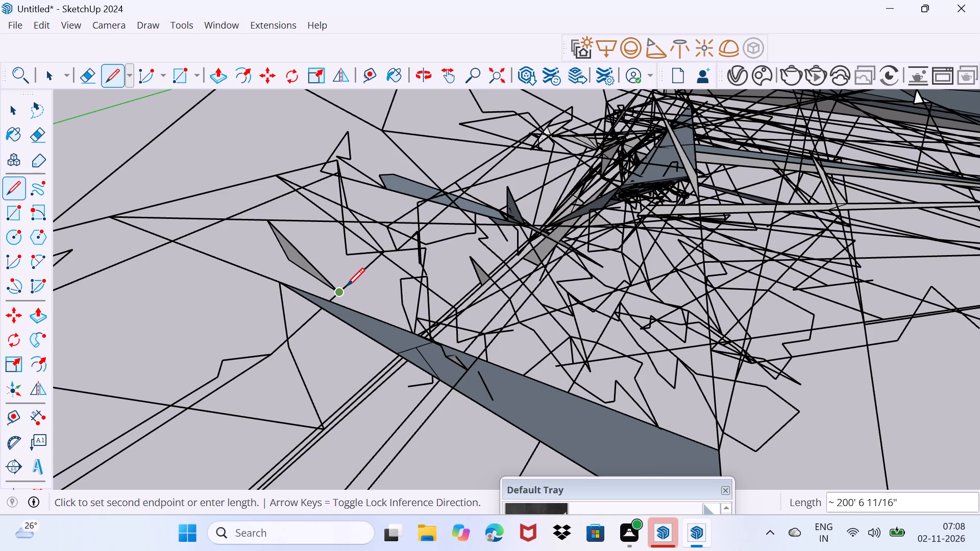
{"action": "left_click_drag", "start_coordinate": [347, 286], "coordinate": [340, 291]}
{"action": "left_click", "coordinate": [340, 291]}
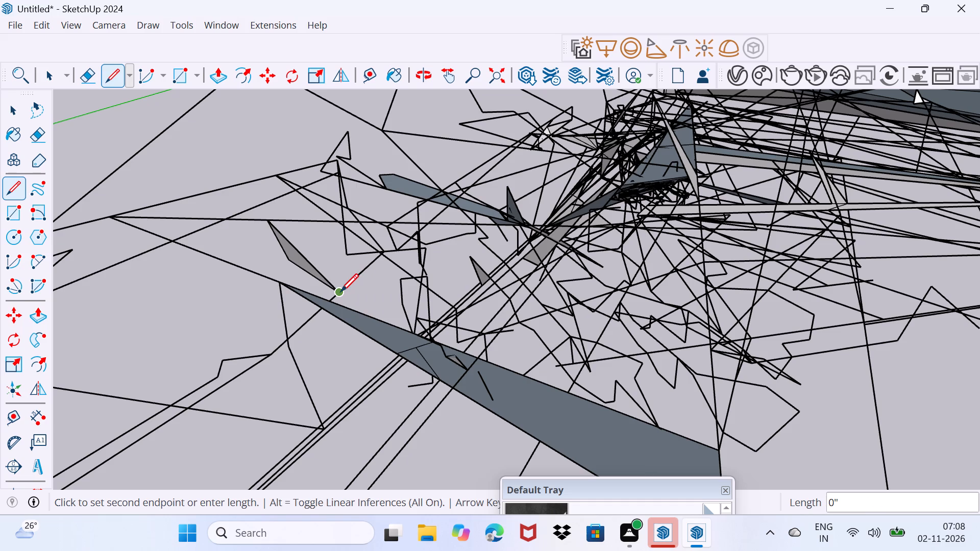
Draw a small triangular face from the thin face's tip onto the diagonal line, with its upper edge about 26' 7" long.
{"action": "left_click", "coordinate": [340, 291]}
{"action": "scroll", "coordinate": [344, 257], "scroll_direction": "up", "scroll_amount": 3}
{"action": "scroll", "coordinate": [341, 258], "scroll_direction": "down", "scroll_amount": 1}
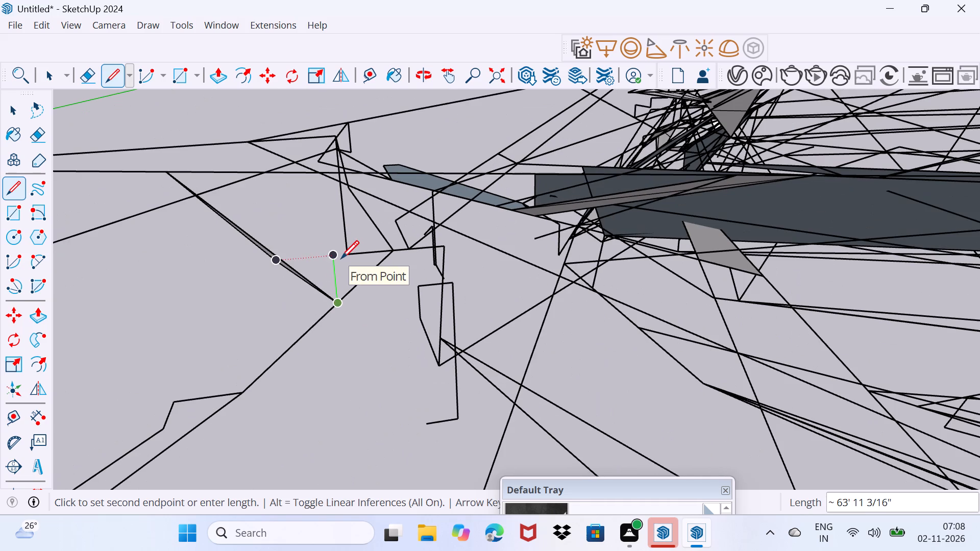
{"action": "middle_click_drag", "start_coordinate": [351, 272], "coordinate": [342, 268]}
{"action": "scroll", "coordinate": [342, 268], "scroll_direction": "up", "scroll_amount": 1}
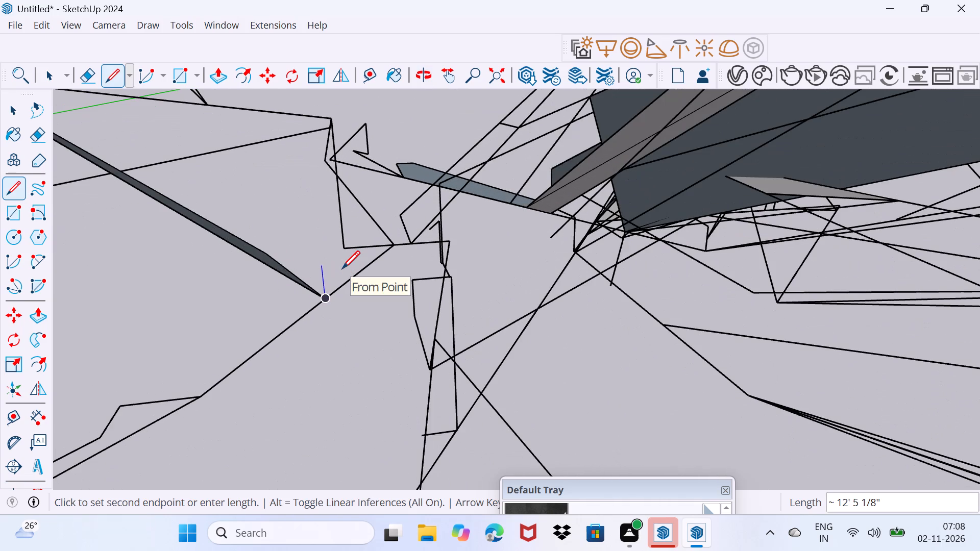
{"action": "scroll", "coordinate": [342, 267], "scroll_direction": "up", "scroll_amount": 2}
{"action": "middle_click_drag", "start_coordinate": [342, 267], "coordinate": [318, 287]}
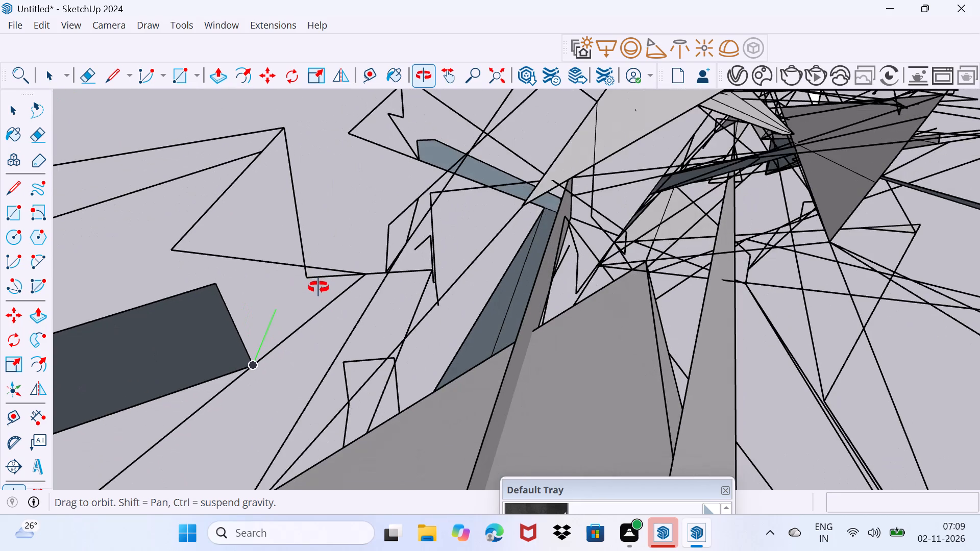
{"action": "middle_click_drag", "start_coordinate": [318, 287], "coordinate": [351, 266]}
{"action": "scroll", "coordinate": [351, 266], "scroll_direction": "up", "scroll_amount": 1}
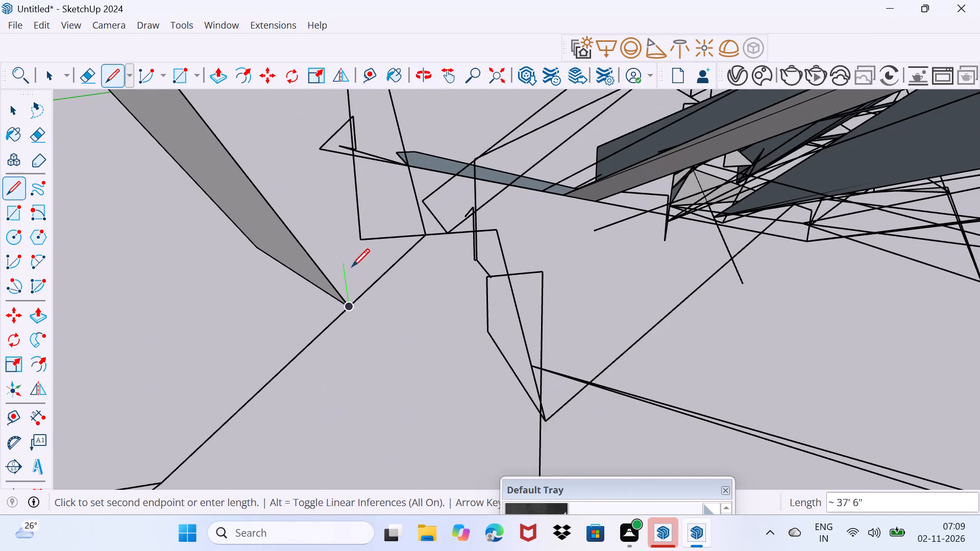
{"action": "left_click", "coordinate": [362, 272]}
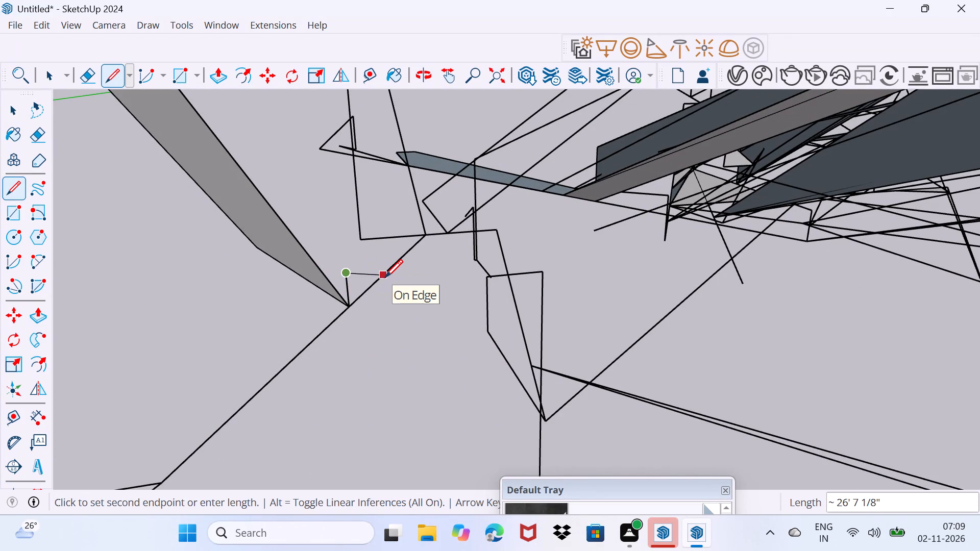
{"action": "left_click", "coordinate": [385, 277]}
Draw an angular loop from the small triangle's corner back to the thin face's tip, closing with an edge about 28' long.
{"action": "left_click", "coordinate": [399, 277]}
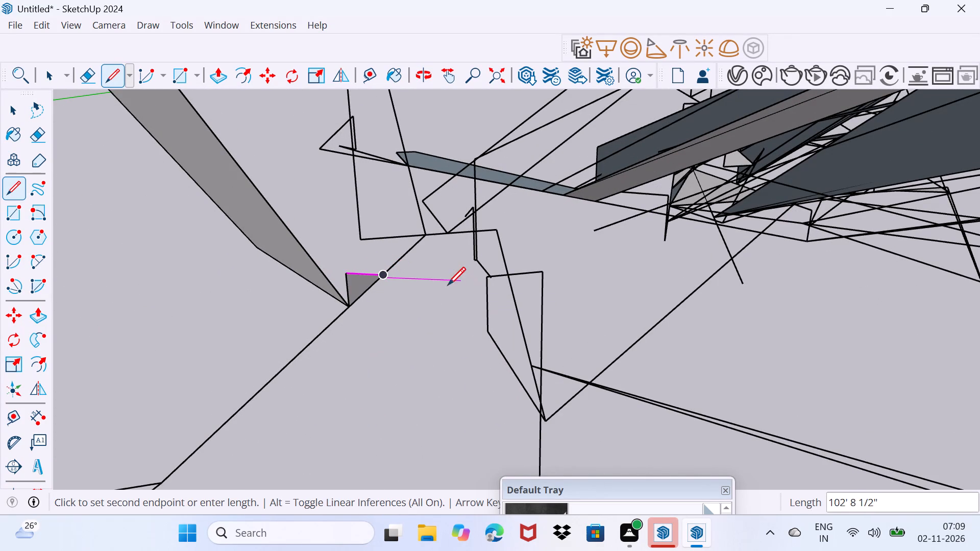
{"action": "left_click", "coordinate": [428, 290]}
{"action": "left_click", "coordinate": [455, 339]}
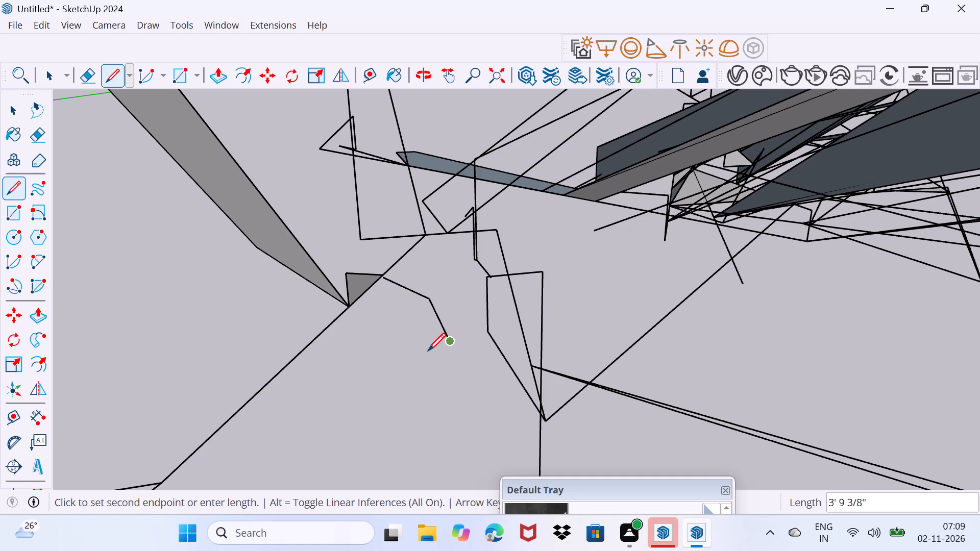
{"action": "left_click", "coordinate": [380, 356]}
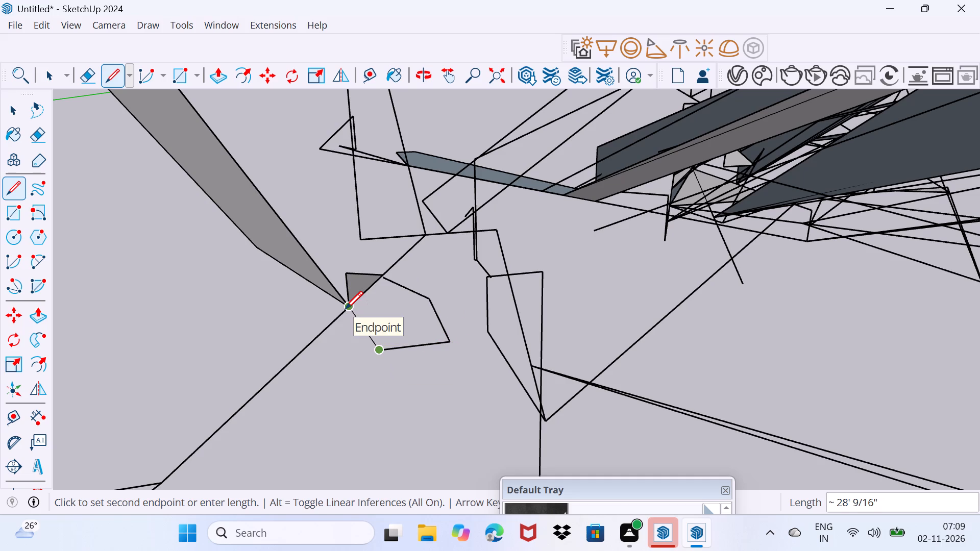
{"action": "left_click", "coordinate": [345, 309]}
Draw a short zigzag inside the loop from the shared tip back to the diagonal line, ending with a stroke about 24' 2" long.
{"action": "left_click", "coordinate": [389, 322]}
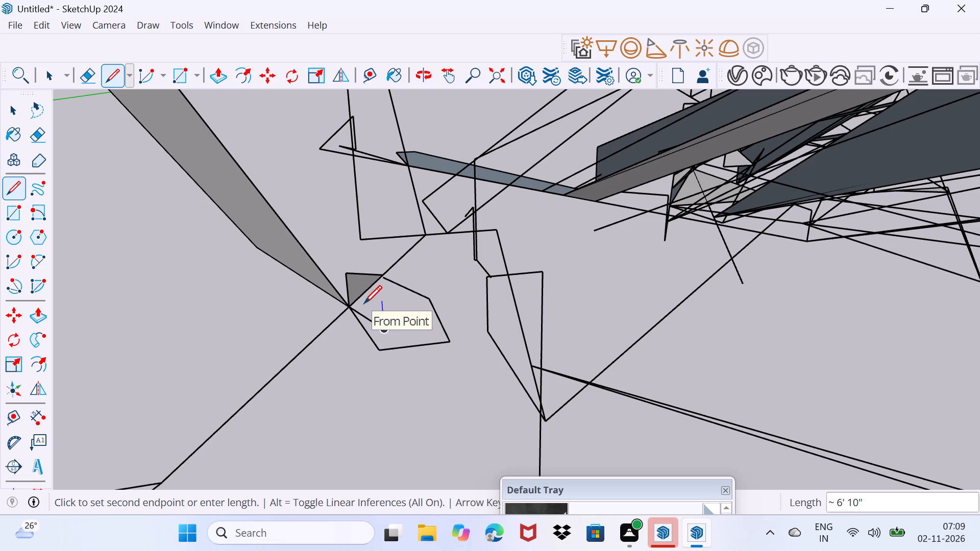
{"action": "left_click", "coordinate": [364, 303]}
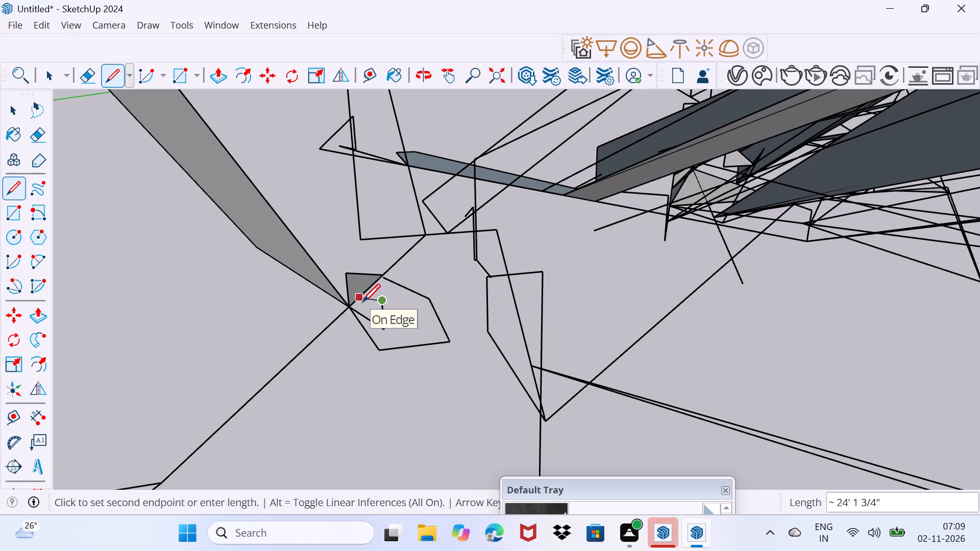
{"action": "left_click", "coordinate": [362, 302]}
Draw a second loop across the first, with strokes about 15', 8' 6", 6' and 13' 1" long, ending on the first loop's lower edge.
{"action": "left_click", "coordinate": [438, 324]}
{"action": "left_click", "coordinate": [478, 346]}
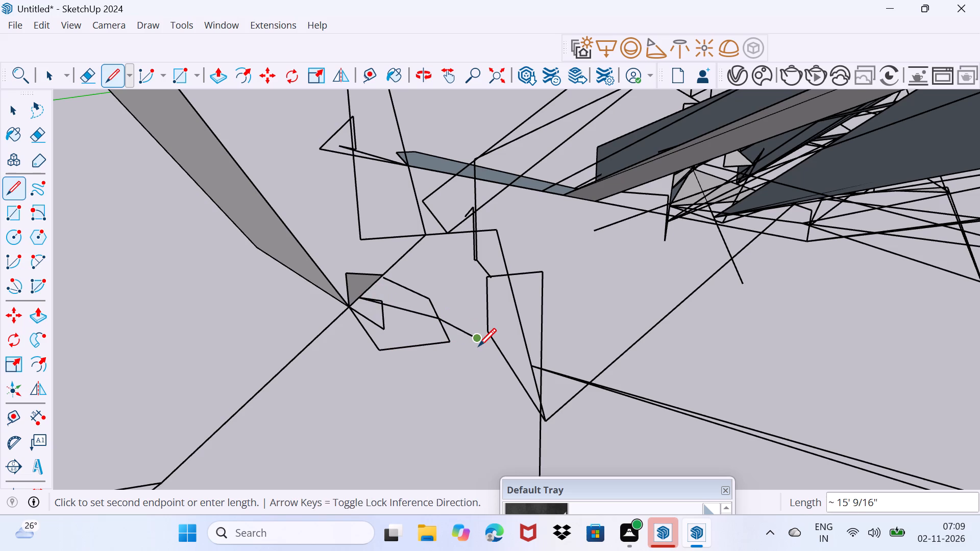
{"action": "left_click", "coordinate": [468, 374]}
{"action": "left_click", "coordinate": [468, 374]}
{"action": "left_click", "coordinate": [468, 374]}
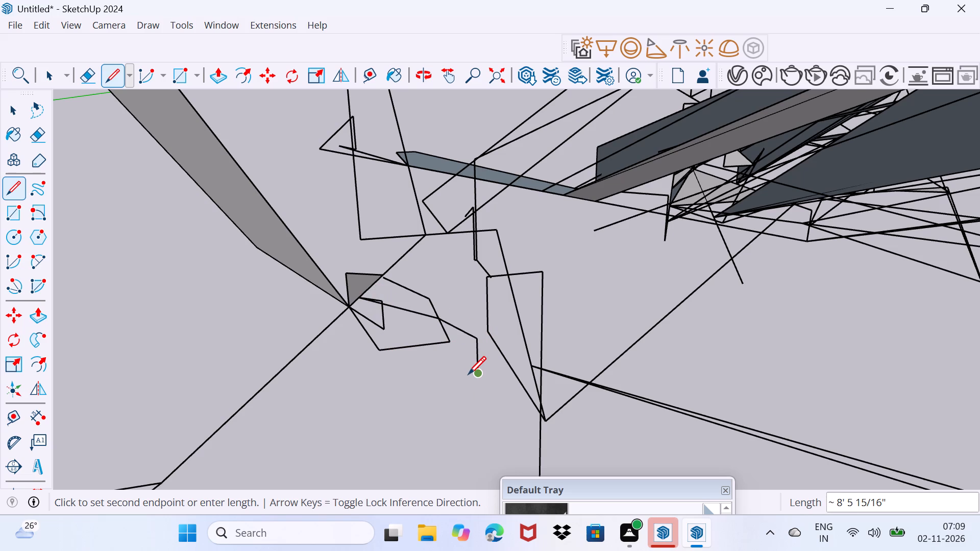
{"action": "left_click", "coordinate": [452, 369]}
{"action": "left_click", "coordinate": [452, 369]}
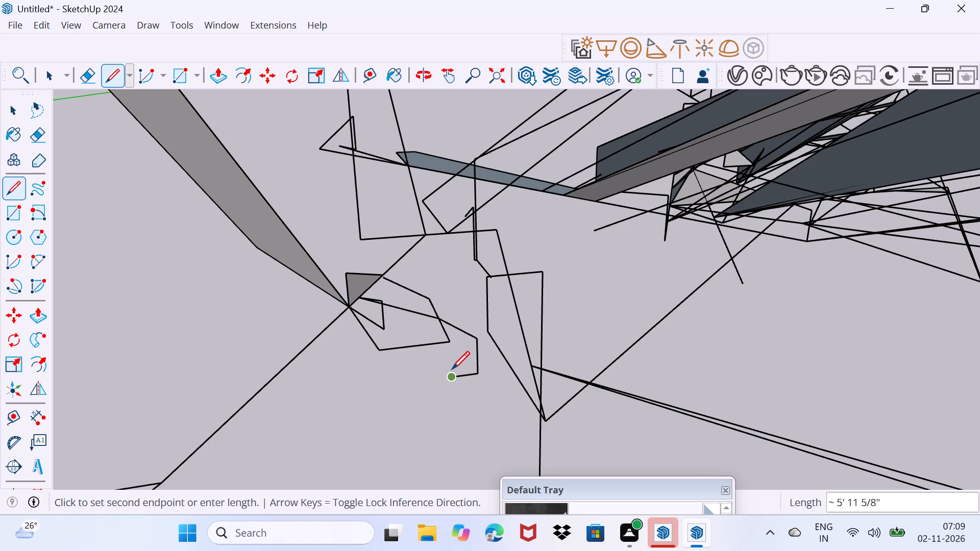
{"action": "left_click", "coordinate": [452, 369]}
{"action": "left_click", "coordinate": [403, 342]}
{"action": "left_click", "coordinate": [403, 342]}
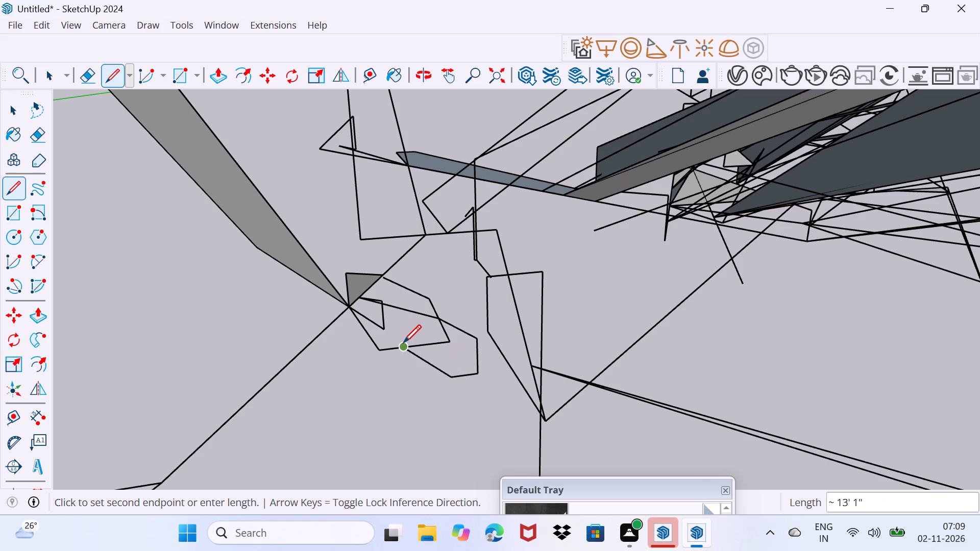
Connect the first loop's lower edge to the inner zigzag's corner with an 8' 10" stroke and continue along to the shared tip.
{"action": "left_click", "coordinate": [393, 334]}
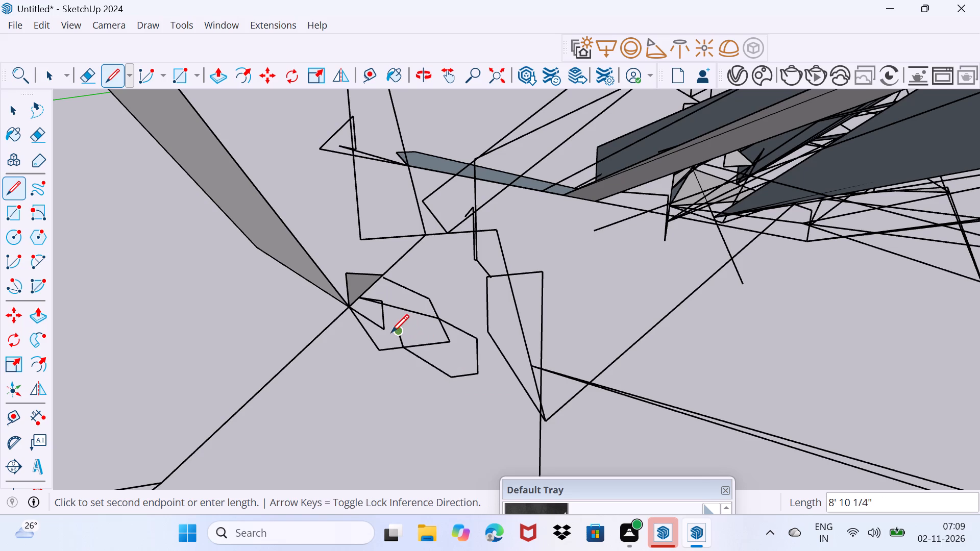
{"action": "left_click", "coordinate": [381, 329]}
{"action": "left_click", "coordinate": [372, 321]}
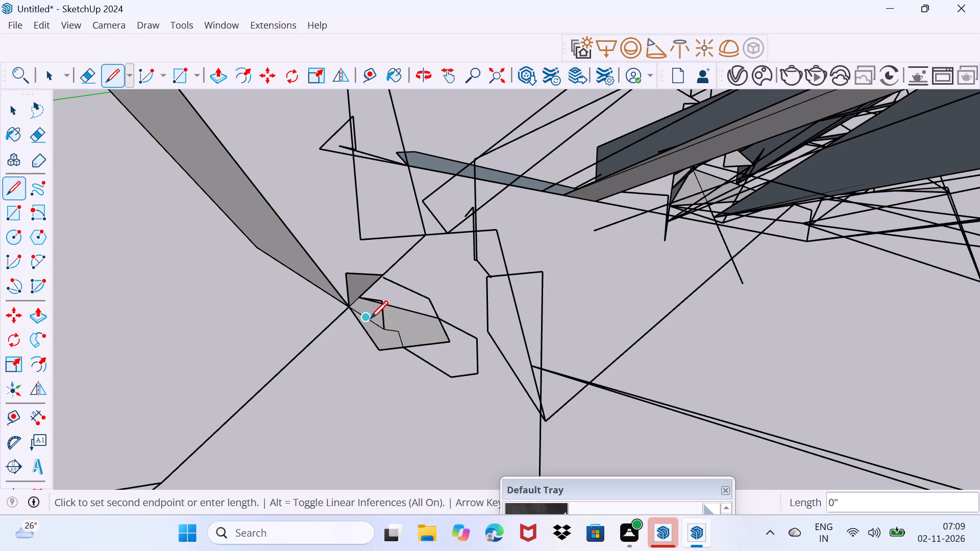
{"action": "left_click", "coordinate": [370, 318]}
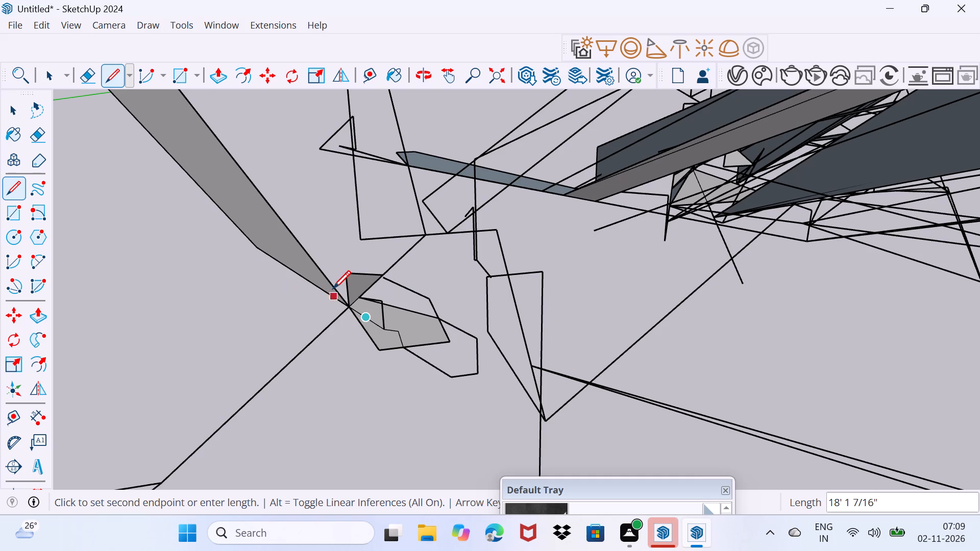
{"action": "left_click", "coordinate": [350, 299]}
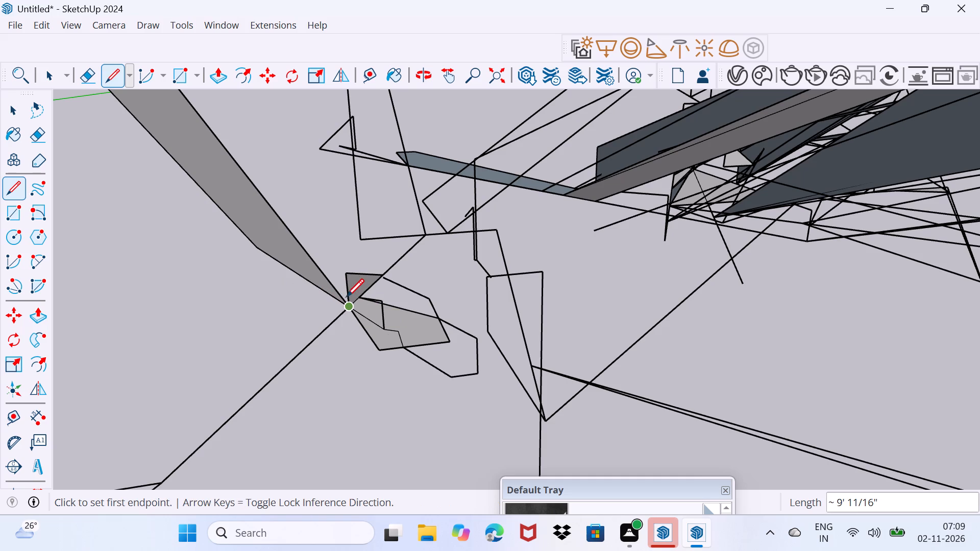
Draw a small notch of short strokes across the thin face near its tip, ending on its lower edge.
{"action": "left_click", "coordinate": [337, 289]}
{"action": "left_click", "coordinate": [324, 281]}
{"action": "left_click", "coordinate": [321, 281]}
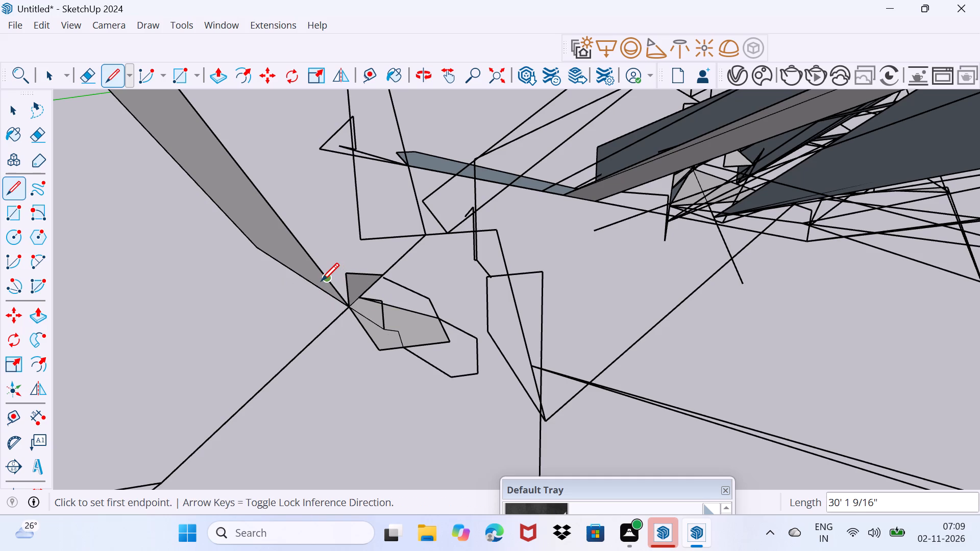
{"action": "left_click", "coordinate": [311, 273]}
{"action": "left_click", "coordinate": [310, 276]}
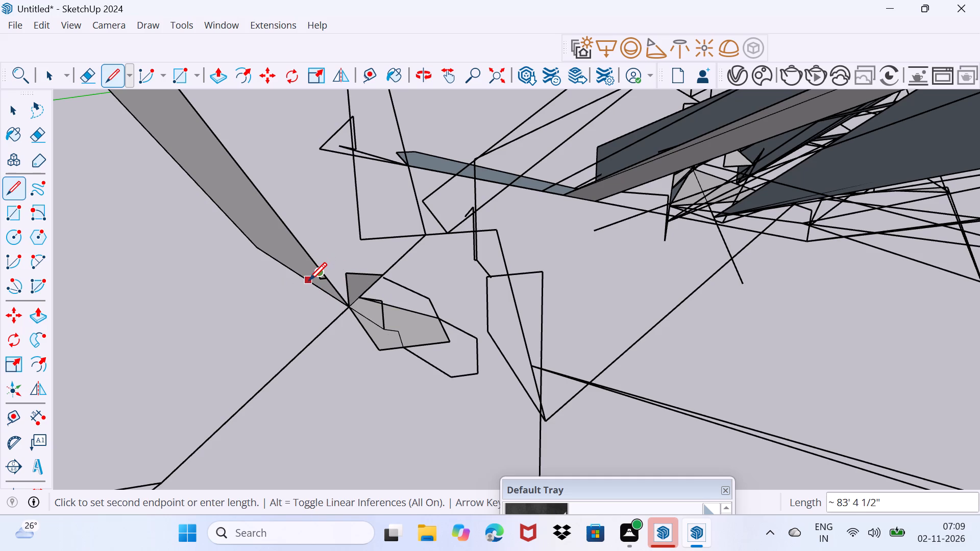
{"action": "left_click", "coordinate": [309, 280]}
Draw a long line from the notch to the second loop's upper far corner and add a return stroke about 5' 3" long.
{"action": "left_click", "coordinate": [309, 281]}
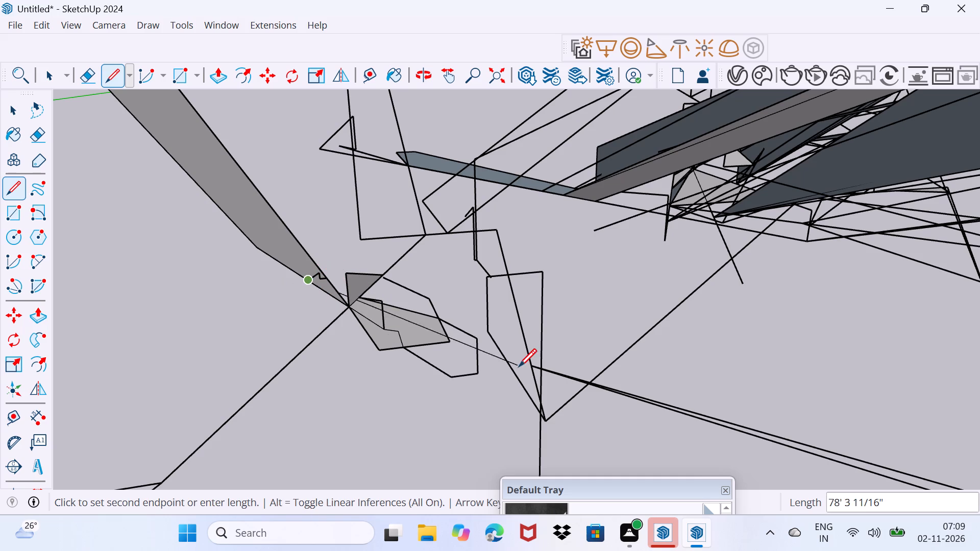
{"action": "left_click", "coordinate": [470, 333]}
{"action": "left_click", "coordinate": [469, 333]}
{"action": "left_click", "coordinate": [469, 333]}
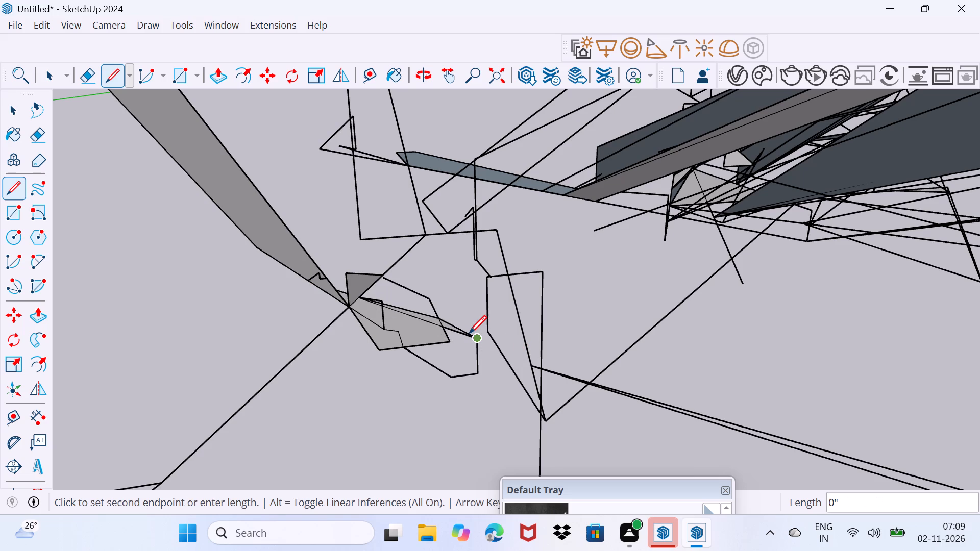
{"action": "left_click", "coordinate": [469, 333]}
{"action": "left_click", "coordinate": [469, 333]}
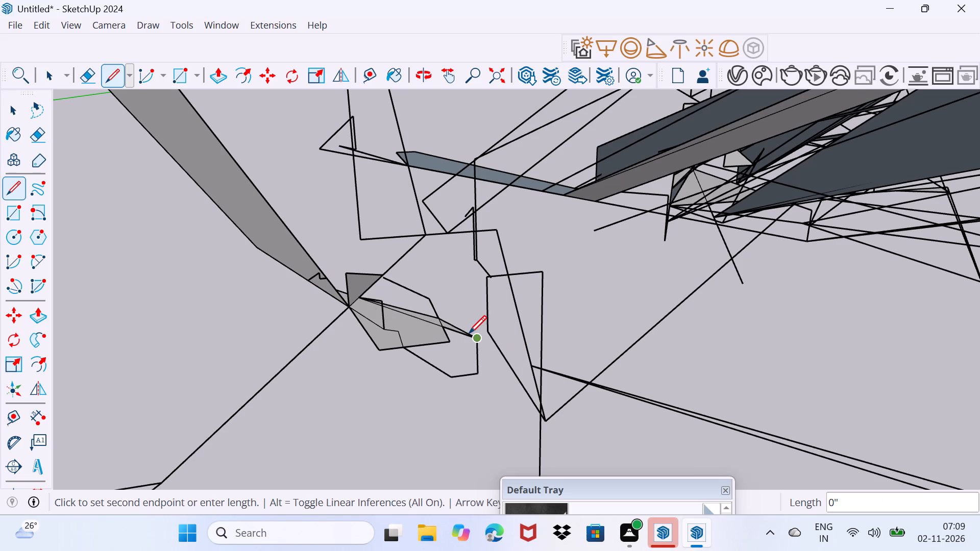
{"action": "left_click", "coordinate": [469, 333]}
{"action": "left_click", "coordinate": [469, 333]}
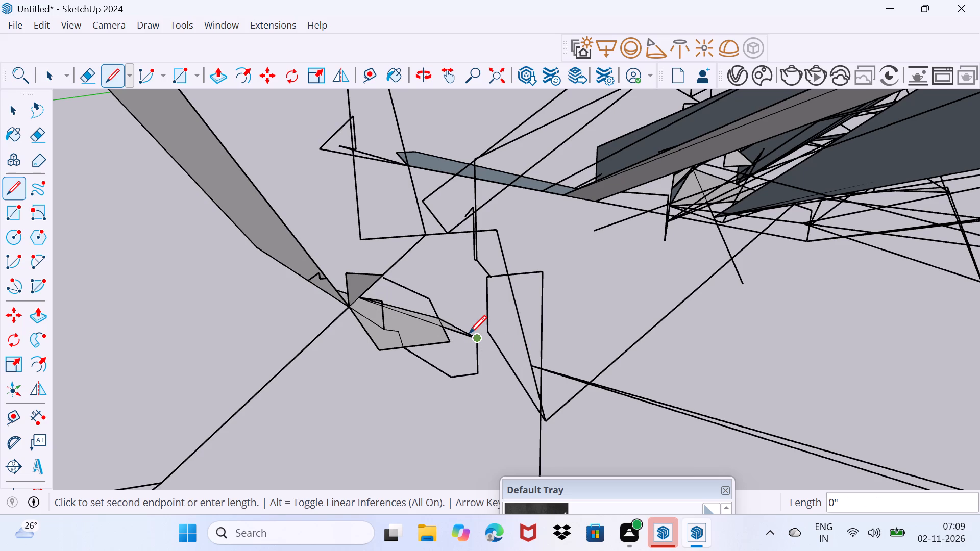
{"action": "left_click", "coordinate": [469, 333]}
{"action": "left_click", "coordinate": [470, 338]}
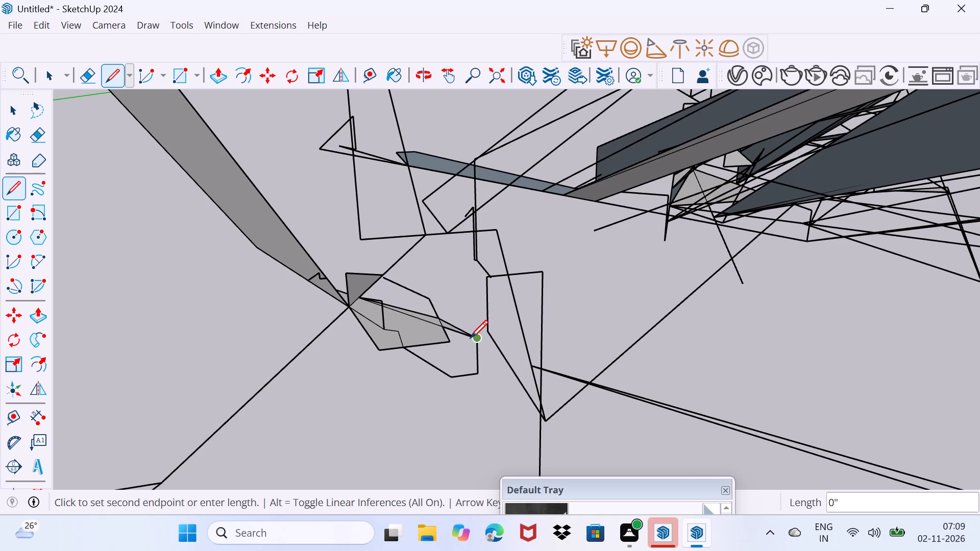
{"action": "left_click", "coordinate": [470, 338]}
{"action": "left_click", "coordinate": [464, 335]}
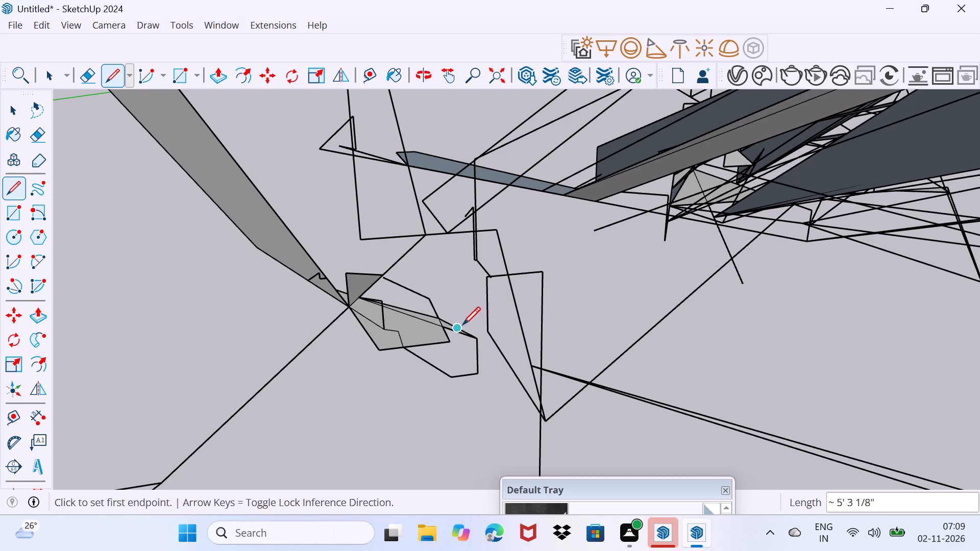
Draw a pointed zigzag across the narrow upright loop, with strokes about 17' 11", 6' 3" and 7' 1" long, ending on its slanted edge.
{"action": "left_click", "coordinate": [513, 337]}
{"action": "left_click", "coordinate": [547, 335]}
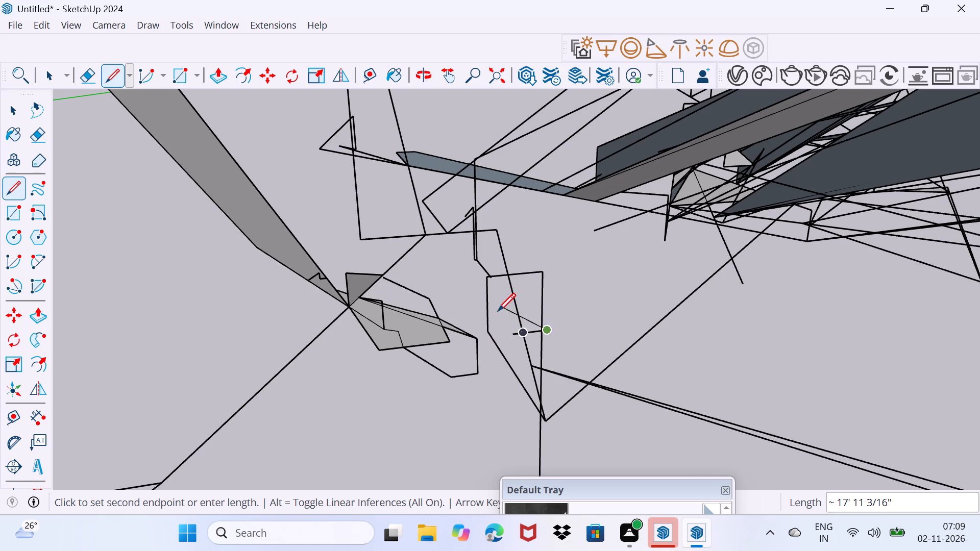
{"action": "left_click", "coordinate": [498, 311]}
{"action": "left_click", "coordinate": [495, 325]}
{"action": "left_click", "coordinate": [478, 322]}
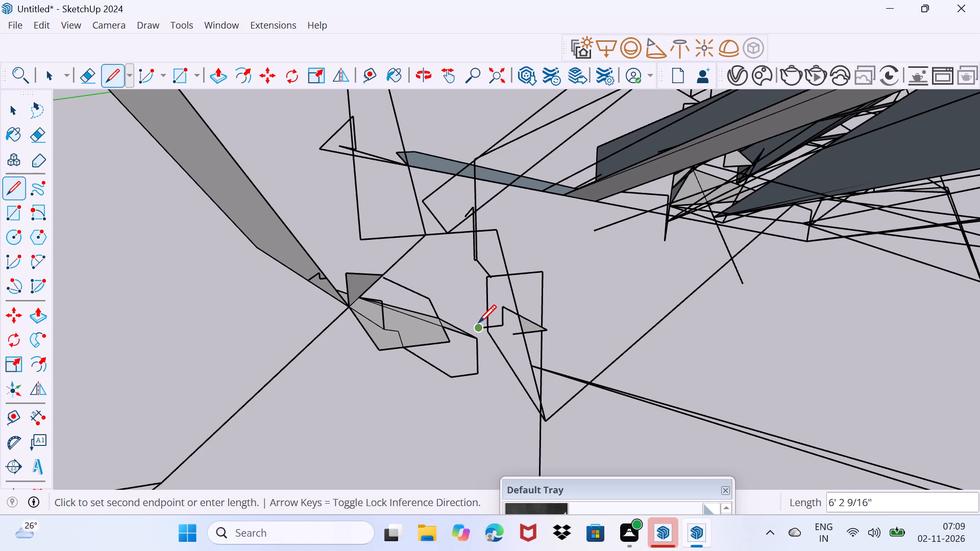
{"action": "left_click", "coordinate": [487, 335]}
{"action": "left_click", "coordinate": [503, 360]}
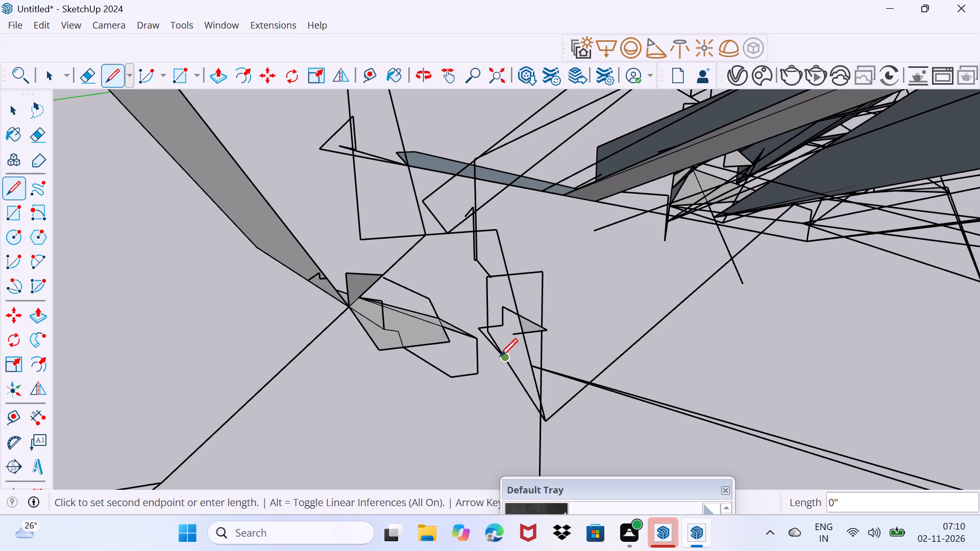
{"action": "left_click", "coordinate": [495, 353]}
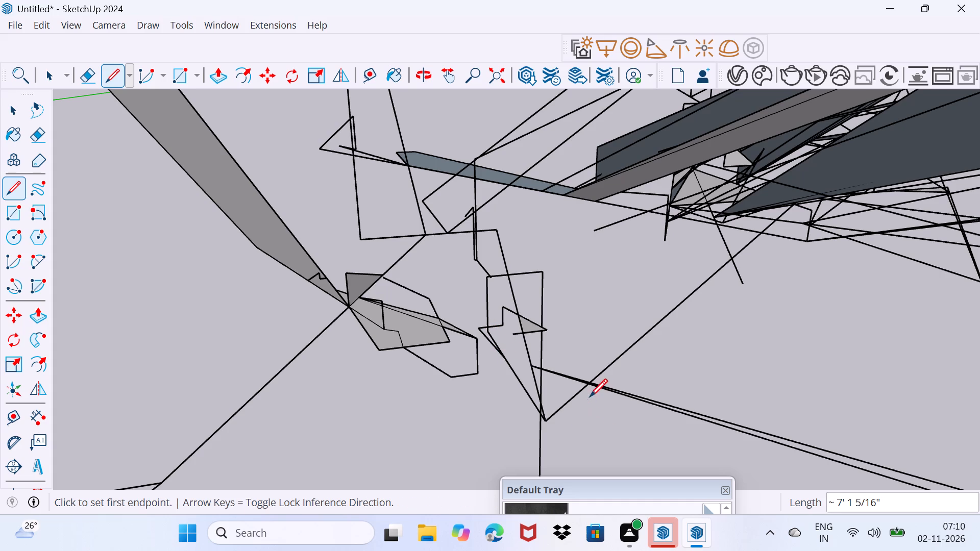
Draw a bent line with a stroke about 40' 2" long and close a small triangular face at its far end.
{"action": "left_click_drag", "start_coordinate": [646, 434], "coordinate": [641, 423]}
{"action": "left_click", "coordinate": [625, 380]}
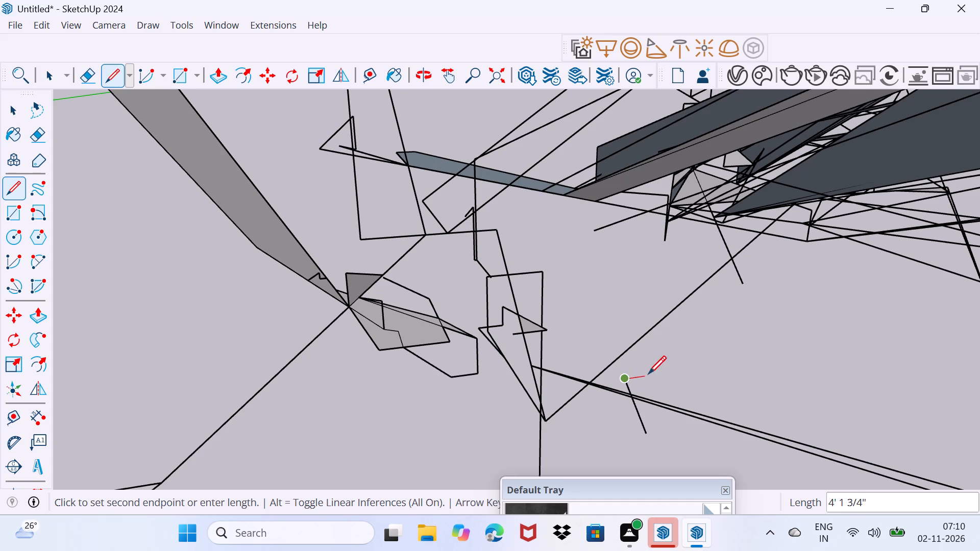
{"action": "left_click", "coordinate": [805, 367]}
{"action": "left_click", "coordinate": [819, 364]}
{"action": "left_click", "coordinate": [786, 339]}
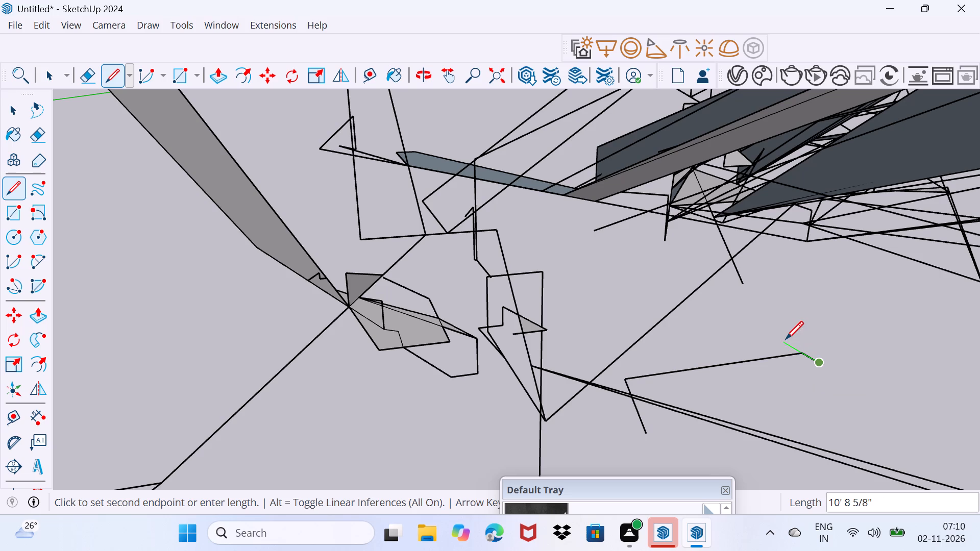
{"action": "left_click", "coordinate": [783, 336]}
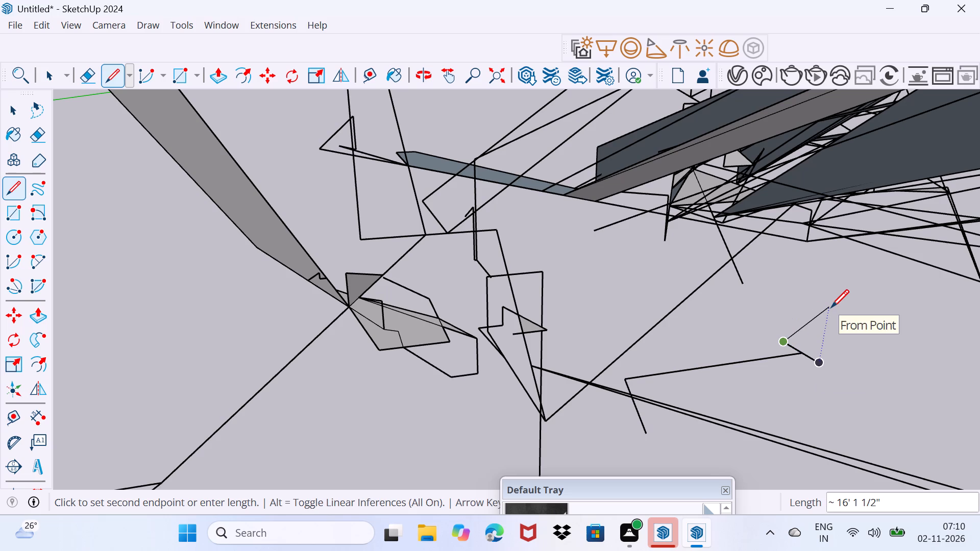
{"action": "left_click", "coordinate": [831, 307]}
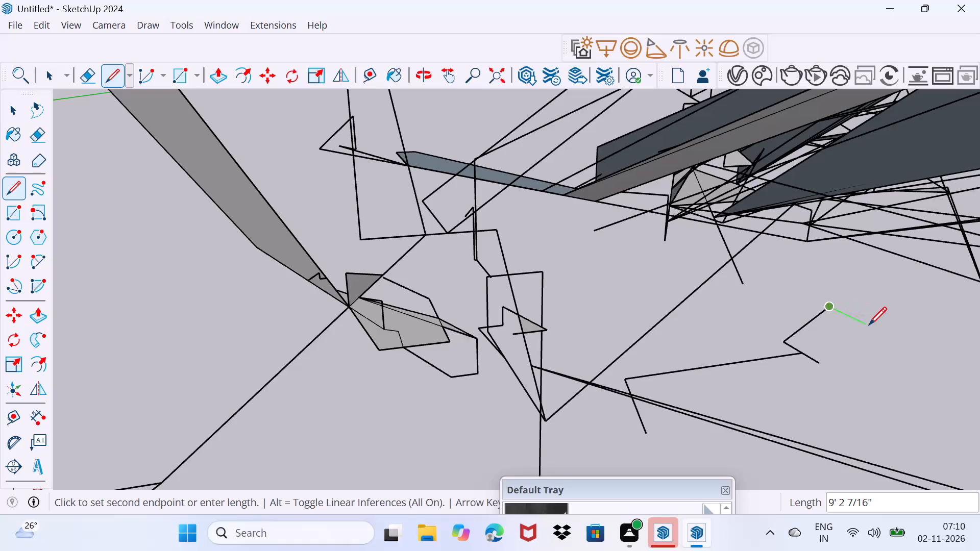
{"action": "left_click", "coordinate": [813, 367]}
Continue from the small triangle's near corner with a chain of short strokes up to the free end of the long slanted line.
{"action": "left_click", "coordinate": [787, 336]}
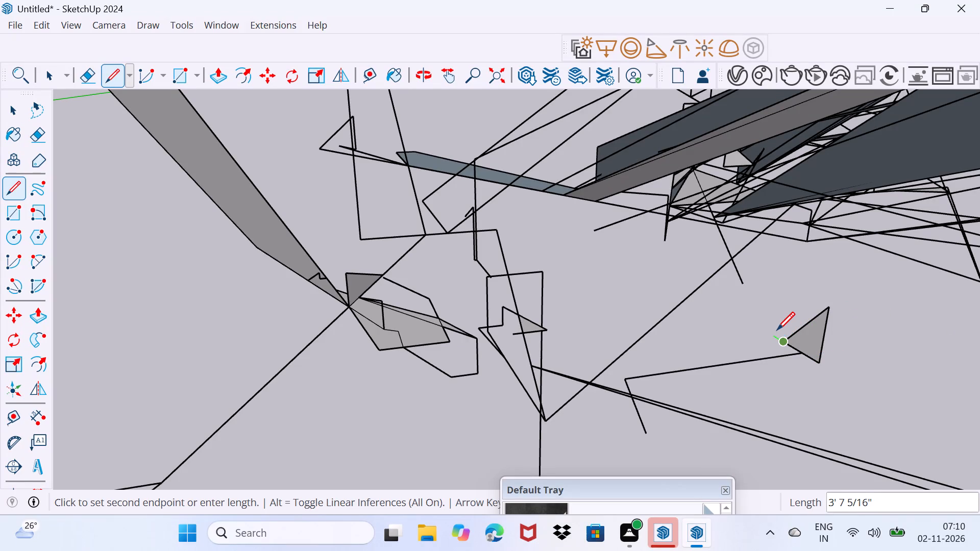
{"action": "left_click", "coordinate": [777, 330]}
{"action": "left_click", "coordinate": [762, 320]}
{"action": "left_click", "coordinate": [762, 320]}
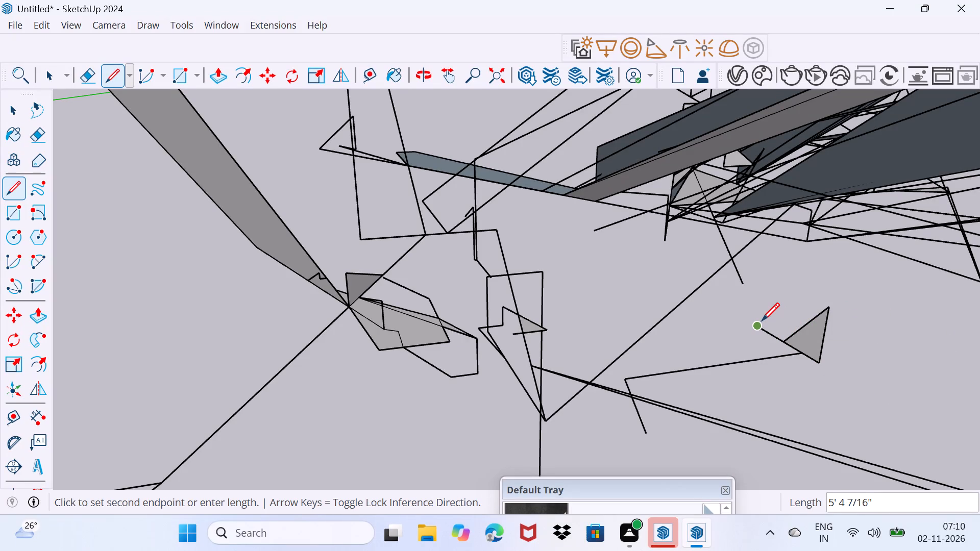
{"action": "left_click", "coordinate": [755, 306]}
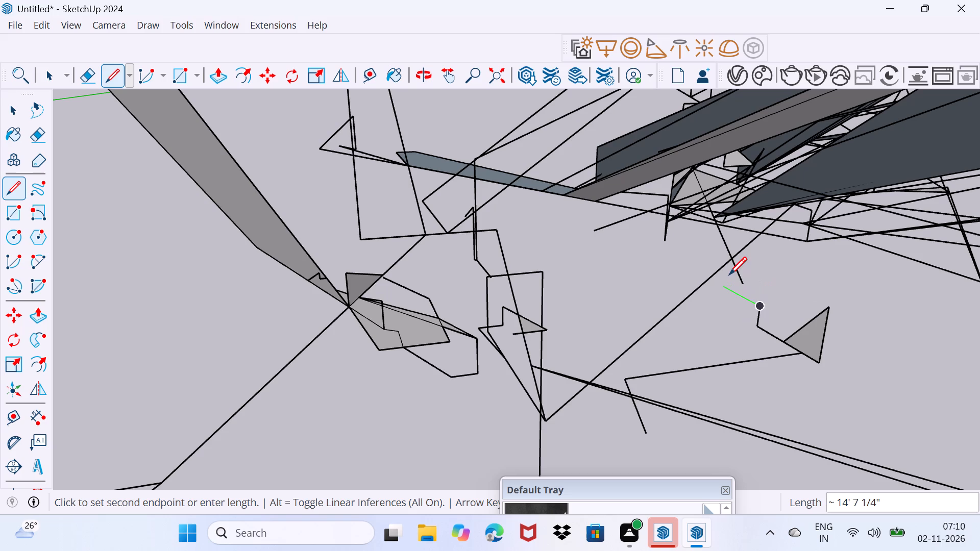
{"action": "left_click", "coordinate": [741, 281]}
Draw a small four-sided loop off the chain's top point, starting with a stroke about 10' 1" long and closing on the chain.
{"action": "left_click", "coordinate": [782, 292]}
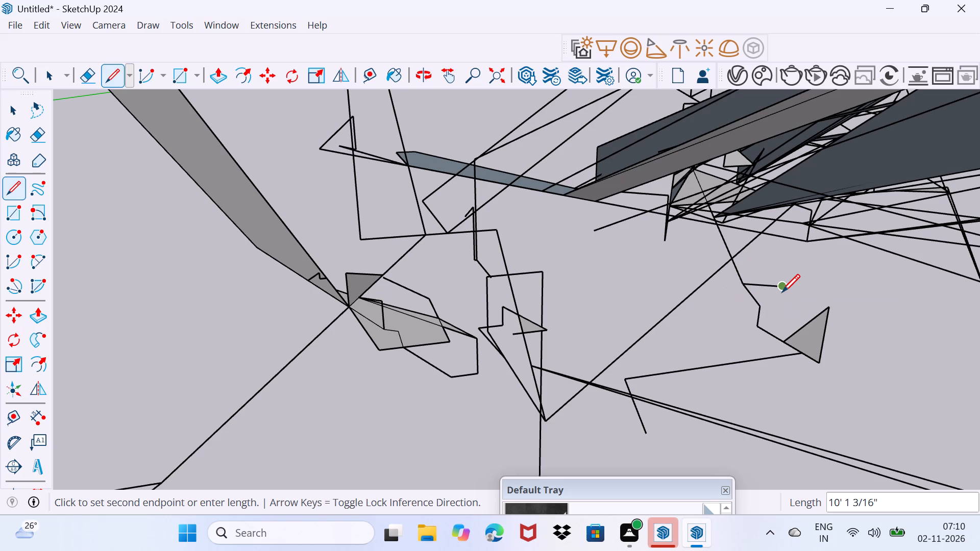
{"action": "left_click", "coordinate": [782, 292]}
{"action": "left_click", "coordinate": [782, 292]}
{"action": "left_click", "coordinate": [782, 294]}
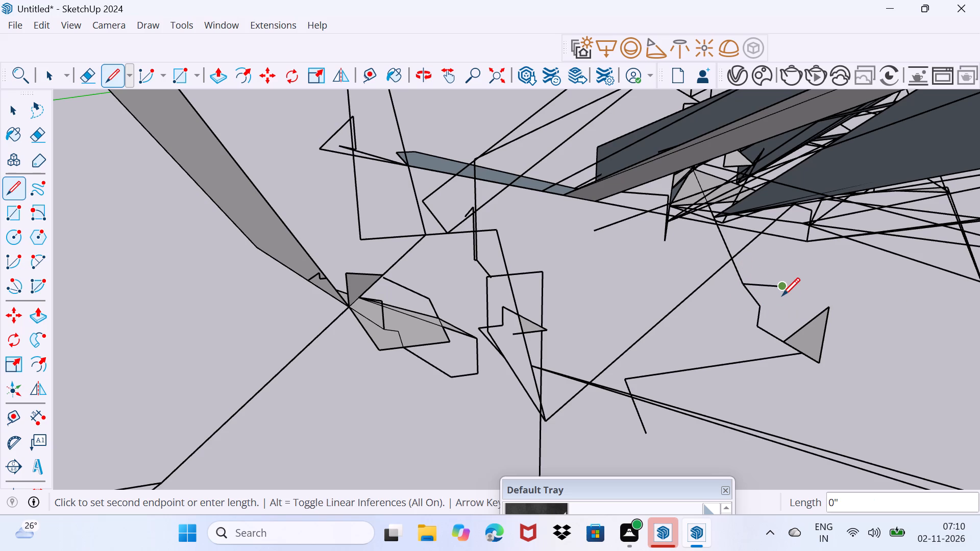
{"action": "left_click_drag", "start_coordinate": [782, 296], "coordinate": [781, 303]}
{"action": "left_click_drag", "start_coordinate": [781, 305], "coordinate": [780, 312]}
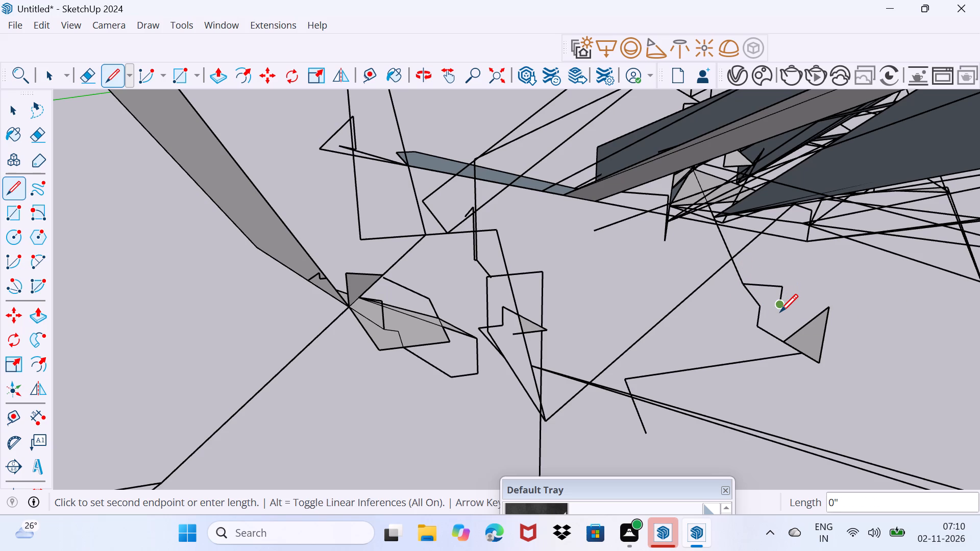
{"action": "left_click", "coordinate": [778, 312]}
{"action": "left_click", "coordinate": [774, 309]}
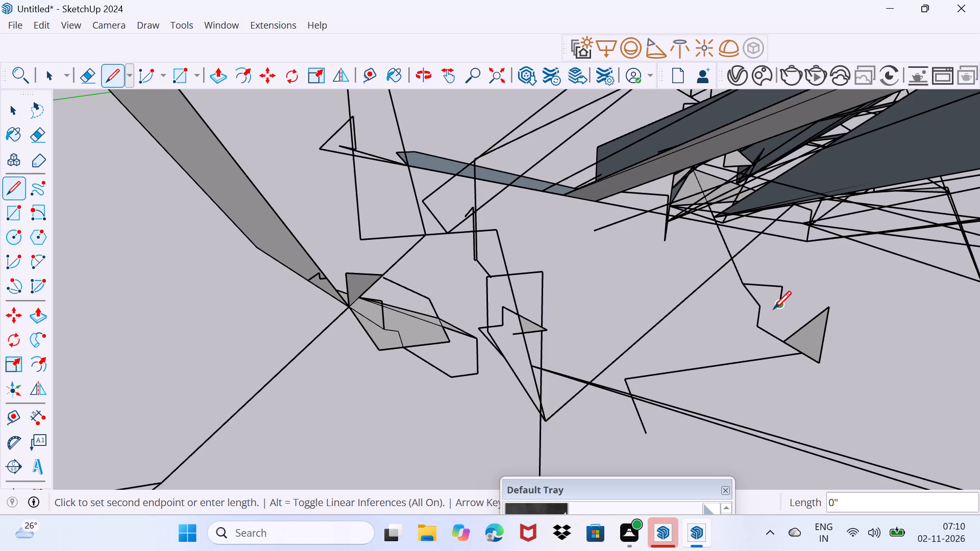
{"action": "left_click", "coordinate": [773, 309]}
{"action": "left_click", "coordinate": [773, 309]}
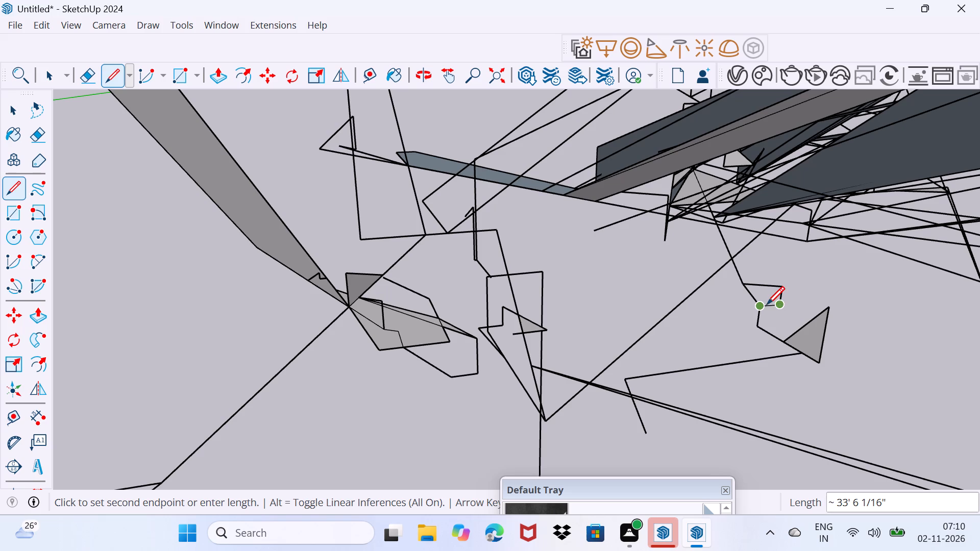
{"action": "left_click", "coordinate": [767, 304]}
Draw a zigzag run leading away from the small loop across the long diagonal line, including strokes about 8' 6" and 6' 5" long.
{"action": "left_click", "coordinate": [755, 298]}
{"action": "left_click", "coordinate": [744, 295]}
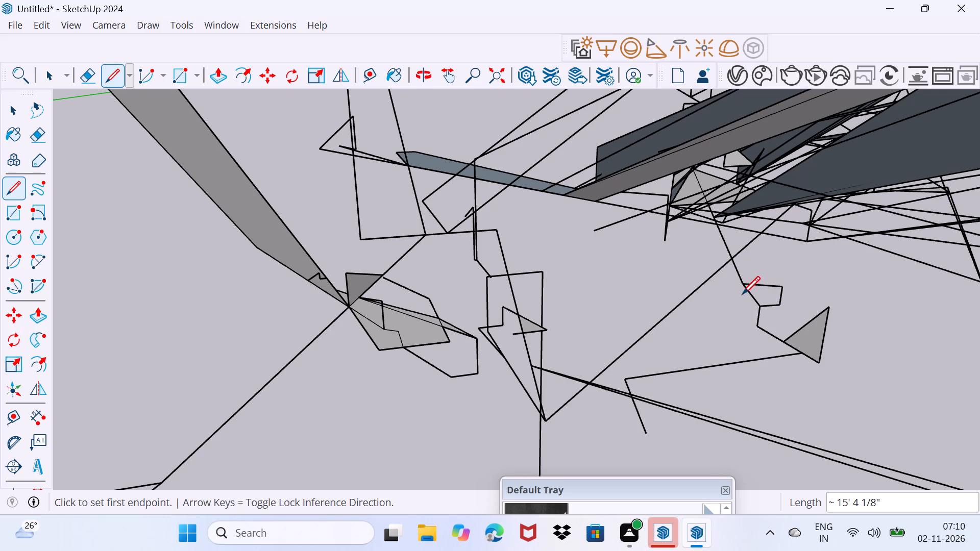
{"action": "left_click", "coordinate": [730, 292]}
{"action": "left_click", "coordinate": [705, 293]}
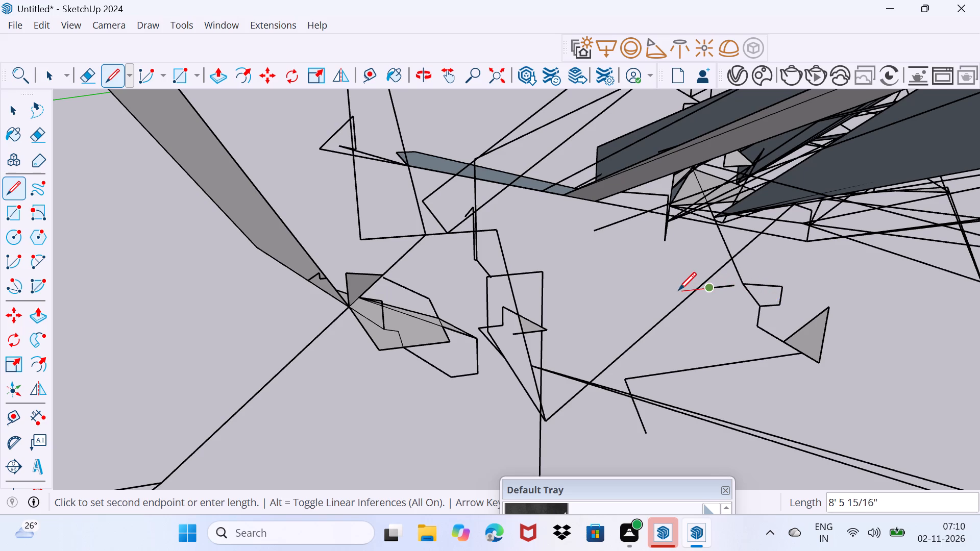
{"action": "left_click", "coordinate": [678, 290]}
{"action": "left_click", "coordinate": [648, 284]}
{"action": "left_click", "coordinate": [632, 280]}
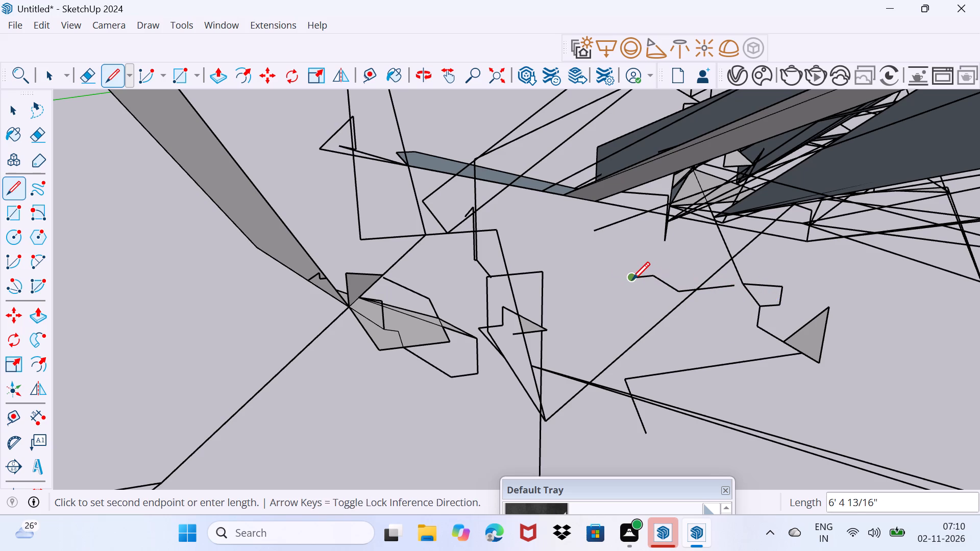
{"action": "left_click", "coordinate": [562, 258]}
Draw an irregular loop beneath the zigzag run, with a side about 34' 8" long and a closing stroke about 14' 5" long.
{"action": "left_click_drag", "start_coordinate": [657, 292], "coordinate": [657, 299]}
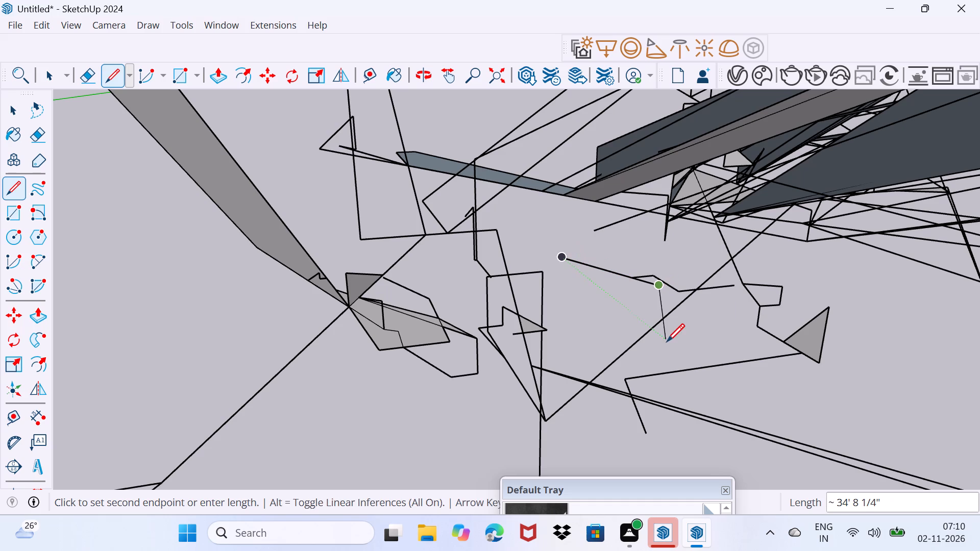
{"action": "left_click", "coordinate": [667, 341]}
{"action": "left_click", "coordinate": [646, 330]}
{"action": "left_click", "coordinate": [615, 322]}
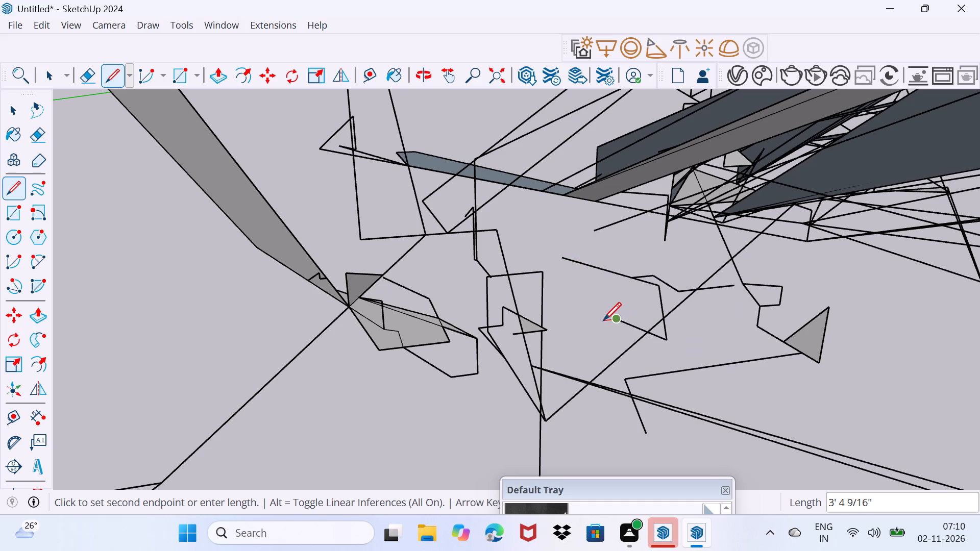
{"action": "left_click", "coordinate": [599, 318]}
{"action": "left_click", "coordinate": [589, 314]}
{"action": "left_click", "coordinate": [575, 308]}
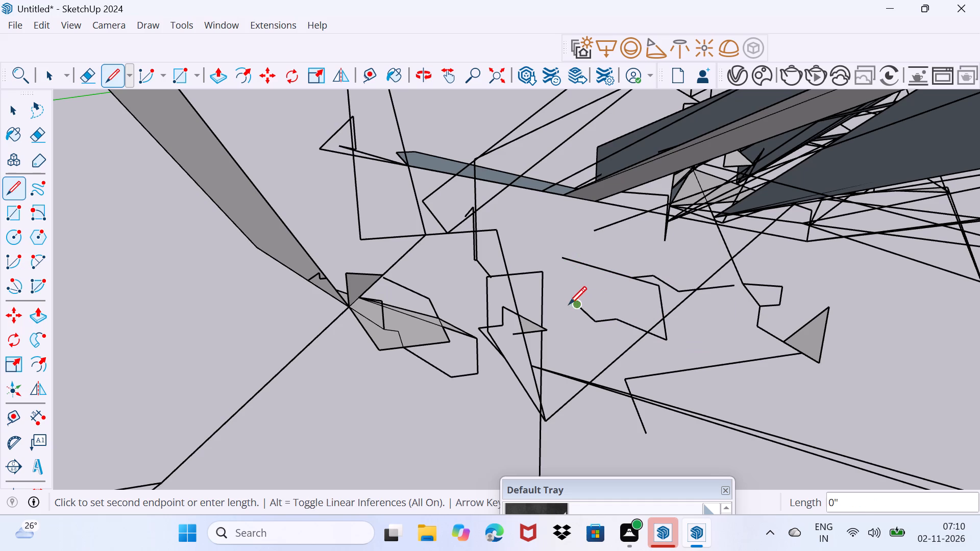
{"action": "left_click", "coordinate": [554, 293]}
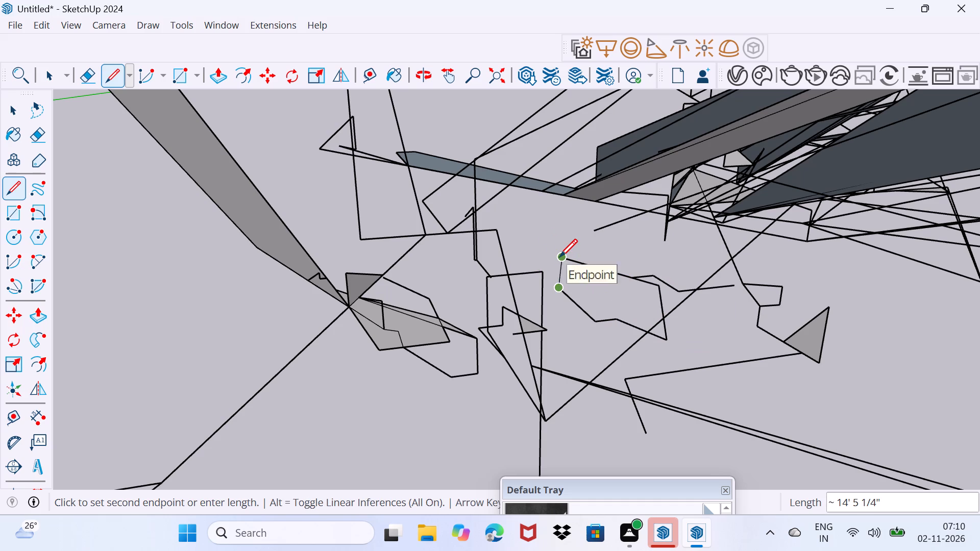
{"action": "left_click", "coordinate": [559, 257]}
Add a stroke about 30' 2" long off the loop's corner and a separate bent line ending where the zigzag crosses the long diagonal.
{"action": "left_click", "coordinate": [531, 232]}
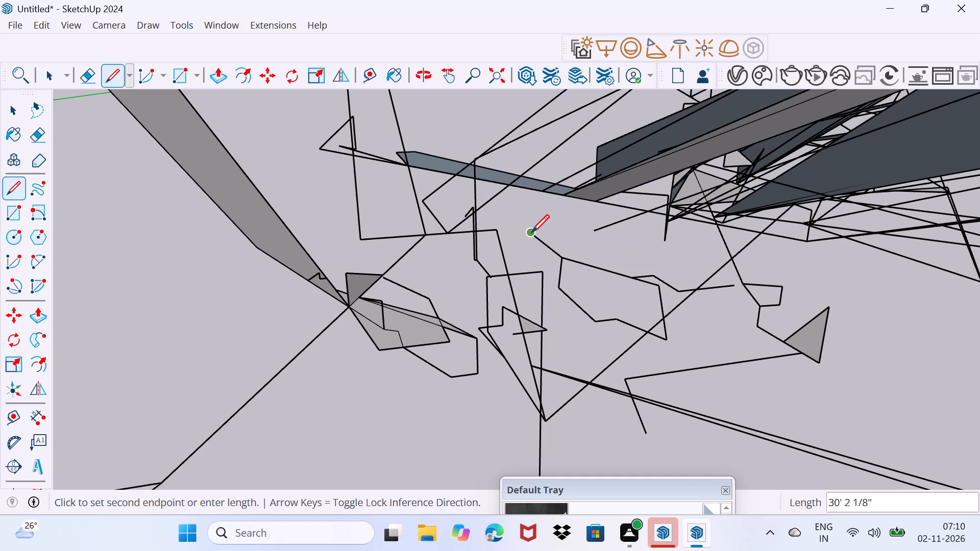
{"action": "left_click", "coordinate": [541, 235]}
{"action": "left_click", "coordinate": [580, 248]}
{"action": "scroll", "coordinate": [580, 247], "scroll_direction": "up", "scroll_amount": 3}
{"action": "middle_click", "coordinate": [580, 247]}
{"action": "scroll", "coordinate": [580, 247], "scroll_direction": "up", "scroll_amount": 3}
{"action": "middle_click_drag", "start_coordinate": [580, 247], "coordinate": [555, 238]}
{"action": "left_click", "coordinate": [623, 238]}
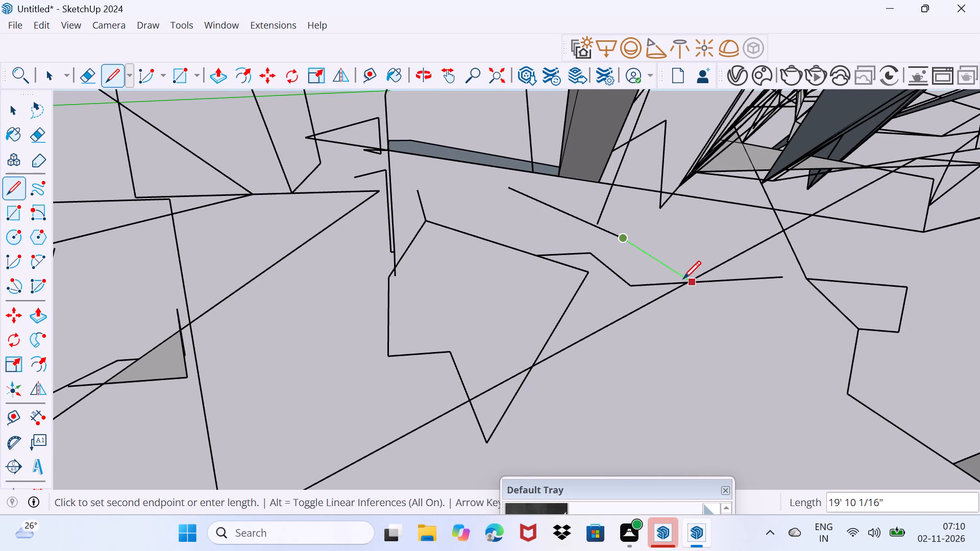
{"action": "left_click", "coordinate": [683, 279]}
Draw a descending zigzag from that crossing, with its last strokes about 3' 10" and 7' 3" long.
{"action": "left_click", "coordinate": [676, 313]}
{"action": "left_click", "coordinate": [683, 331]}
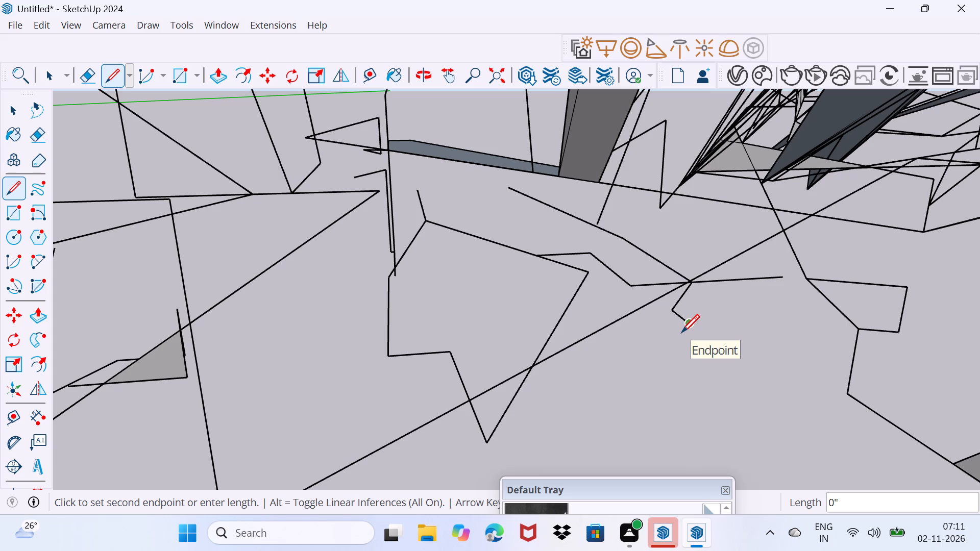
{"action": "left_click", "coordinate": [681, 332]}
{"action": "left_click_drag", "start_coordinate": [681, 332], "coordinate": [680, 336]}
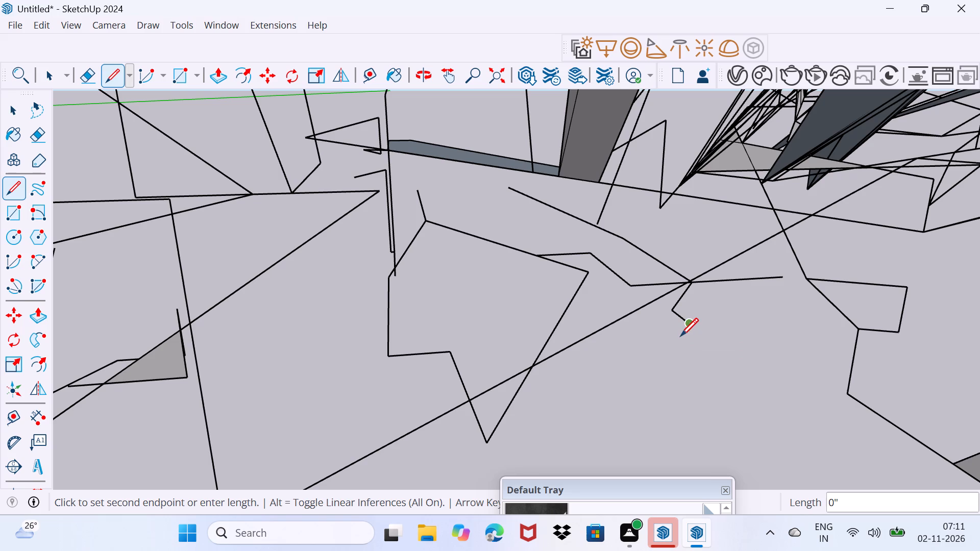
{"action": "left_click_drag", "start_coordinate": [680, 336], "coordinate": [680, 337]}
{"action": "left_click", "coordinate": [692, 346]}
{"action": "left_click", "coordinate": [709, 359]}
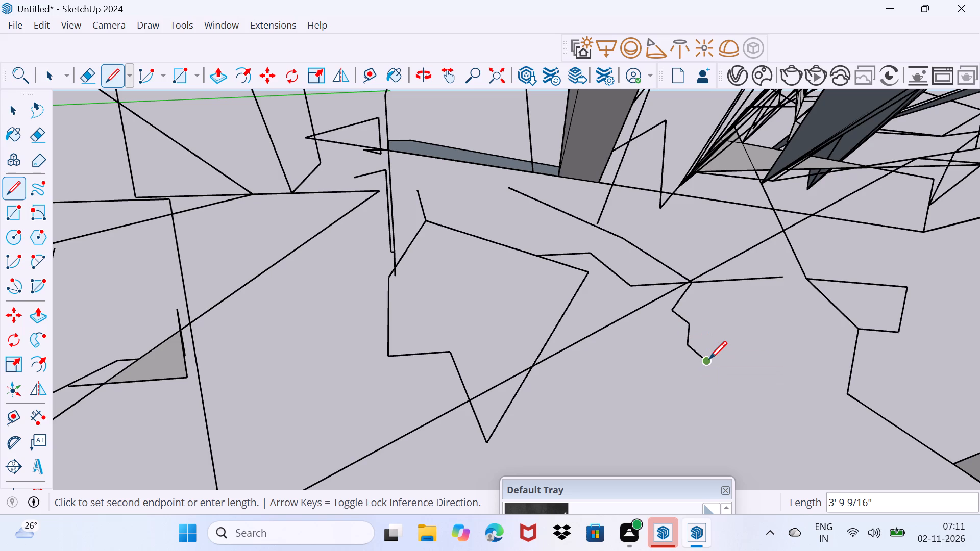
{"action": "left_click", "coordinate": [709, 359]}
{"action": "left_click_drag", "start_coordinate": [709, 361], "coordinate": [708, 366]}
{"action": "left_click", "coordinate": [740, 411]}
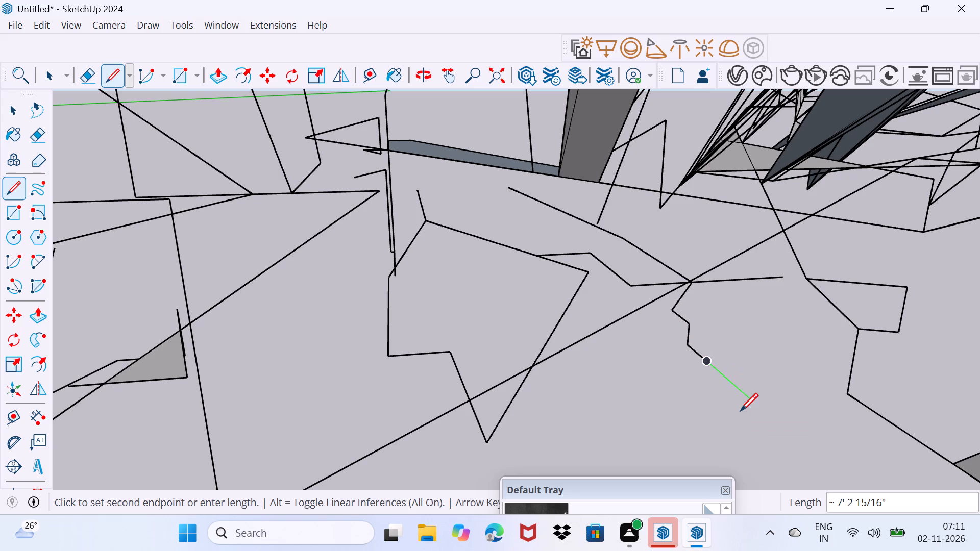
Draw a hook with strokes about 3' 1" and 4' 1" long onto the zigzag's end and add two ticks there, about 1' and 1' 2" long.
{"action": "left_click", "coordinate": [716, 388]}
{"action": "left_click", "coordinate": [711, 398]}
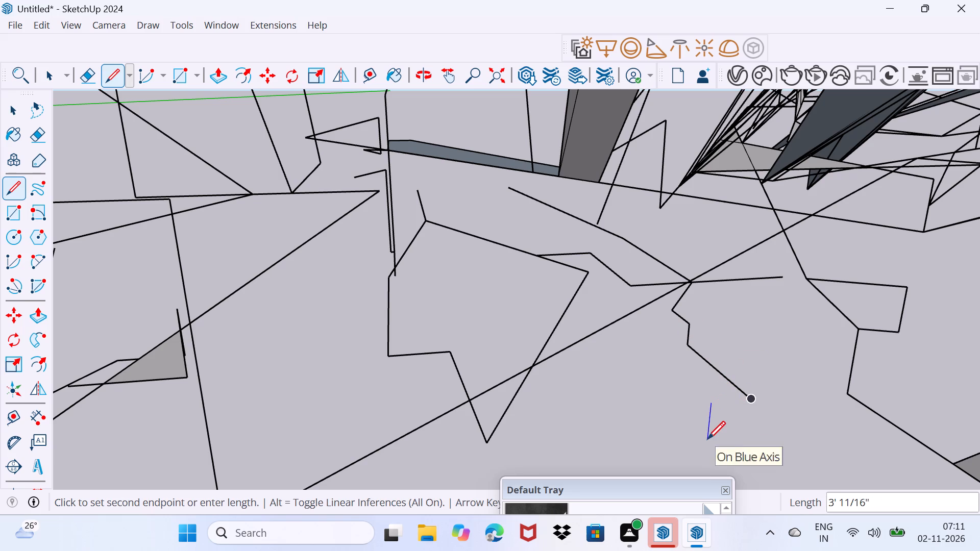
{"action": "left_click", "coordinate": [714, 433]}
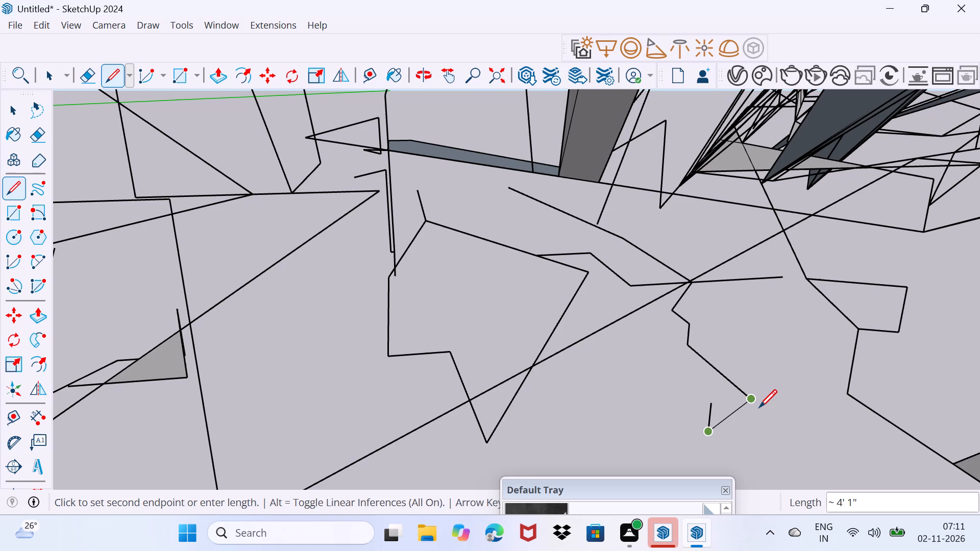
{"action": "left_click", "coordinate": [759, 407]}
{"action": "left_click", "coordinate": [738, 399]}
{"action": "left_click", "coordinate": [751, 406]}
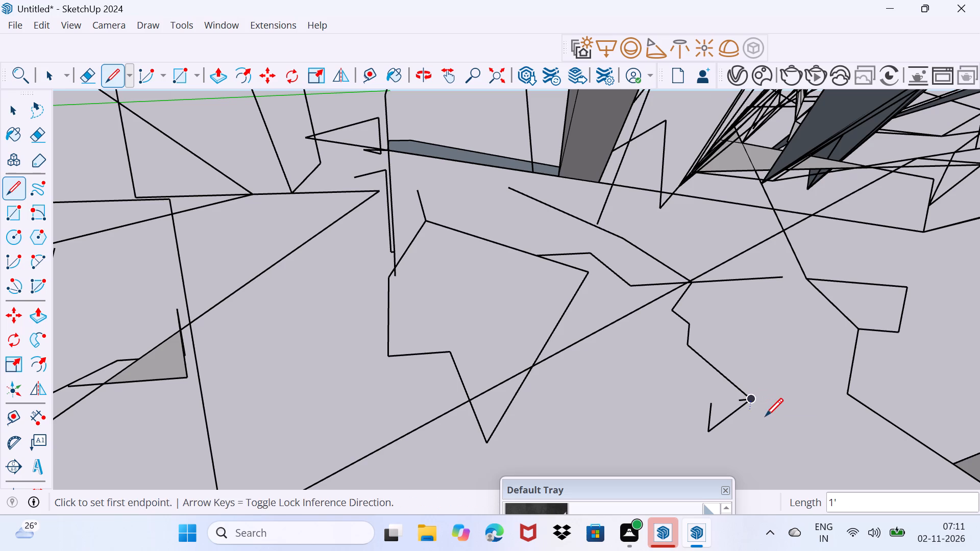
{"action": "left_click", "coordinate": [766, 416]}
{"action": "left_click_drag", "start_coordinate": [754, 411], "coordinate": [760, 405]}
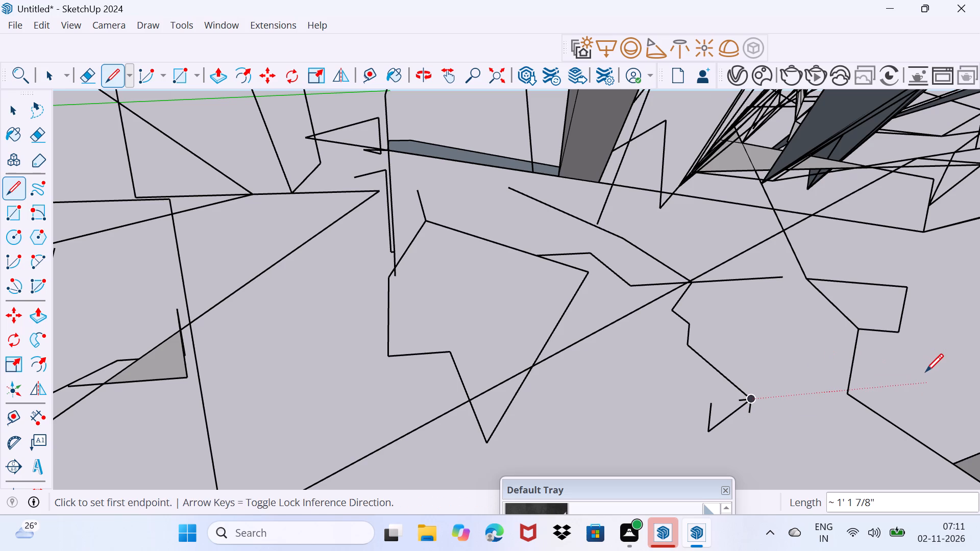
Draw a line about 15' long across the neighbouring chain's corner to the ticks and add a short slanted stroke from its end.
{"action": "left_click_drag", "start_coordinate": [920, 375], "coordinate": [917, 380]}
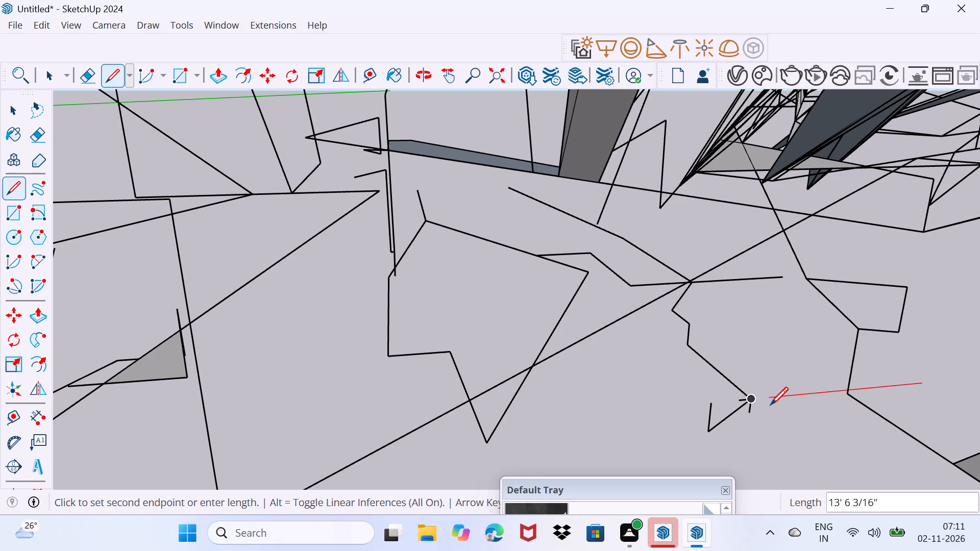
{"action": "scroll", "coordinate": [762, 396], "scroll_direction": "up", "scroll_amount": 1}
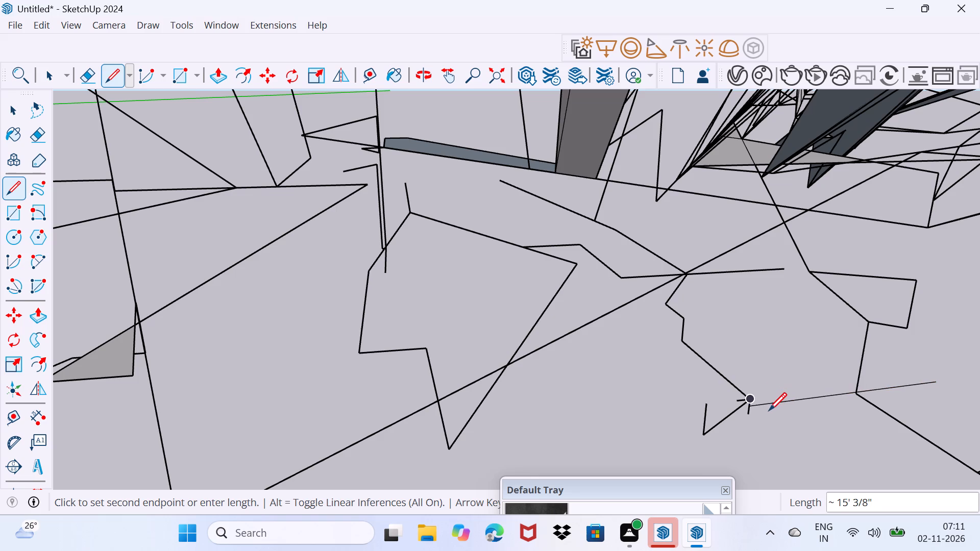
{"action": "left_click", "coordinate": [768, 410]}
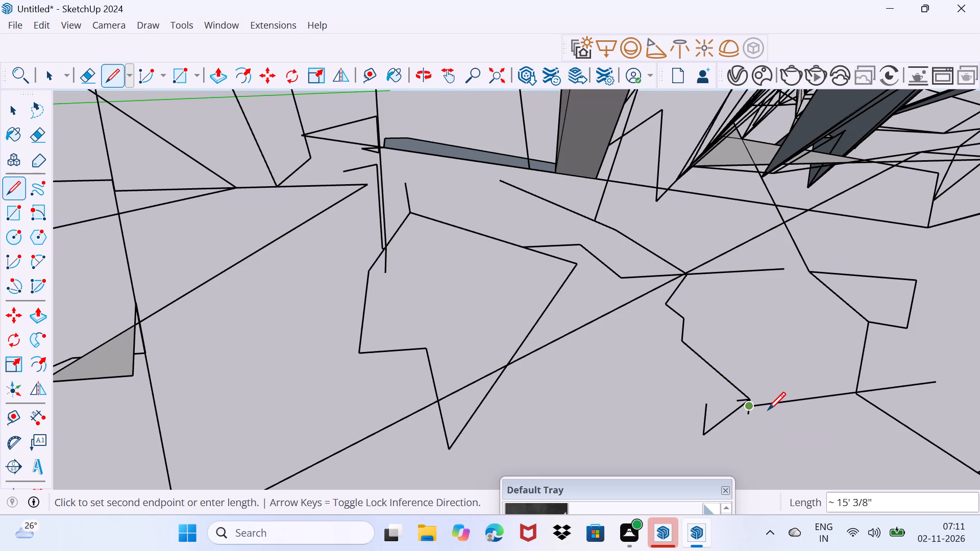
{"action": "left_click", "coordinate": [797, 443]}
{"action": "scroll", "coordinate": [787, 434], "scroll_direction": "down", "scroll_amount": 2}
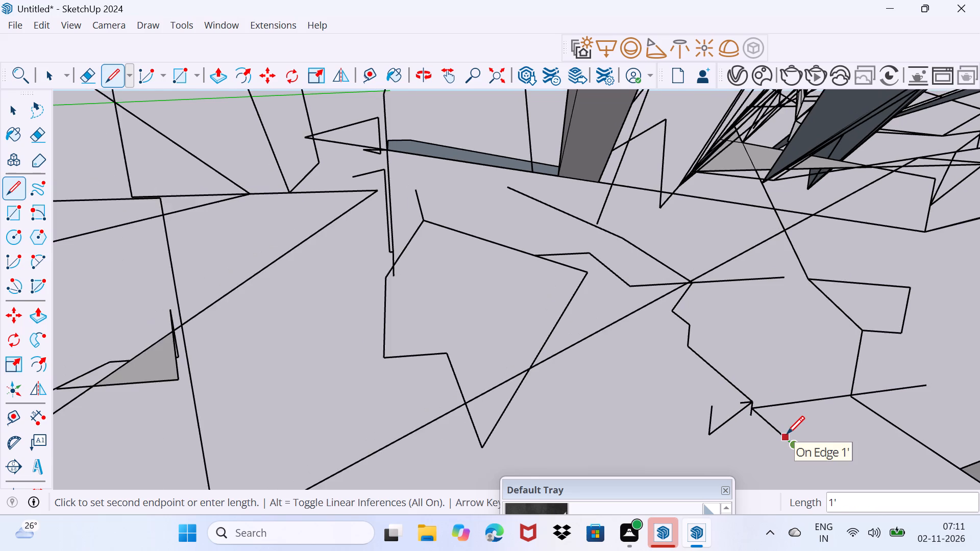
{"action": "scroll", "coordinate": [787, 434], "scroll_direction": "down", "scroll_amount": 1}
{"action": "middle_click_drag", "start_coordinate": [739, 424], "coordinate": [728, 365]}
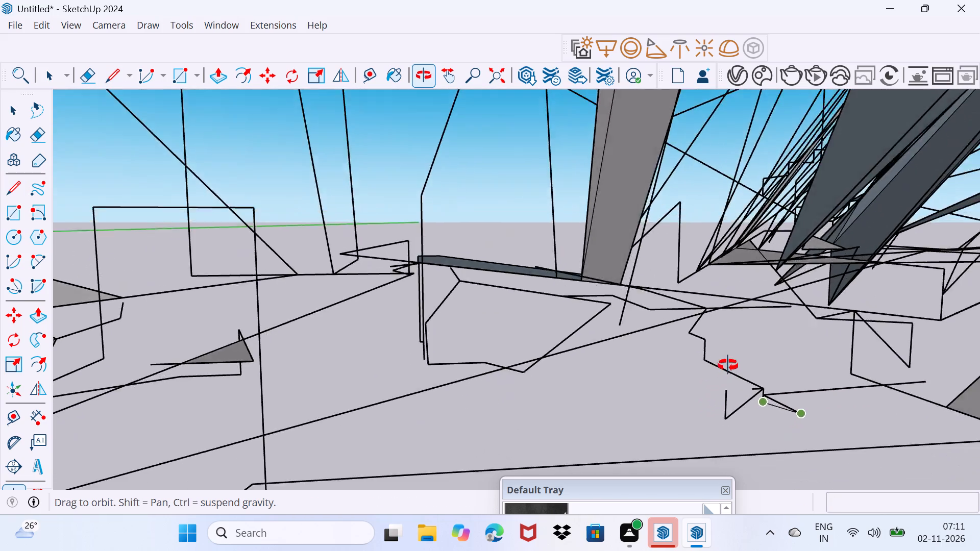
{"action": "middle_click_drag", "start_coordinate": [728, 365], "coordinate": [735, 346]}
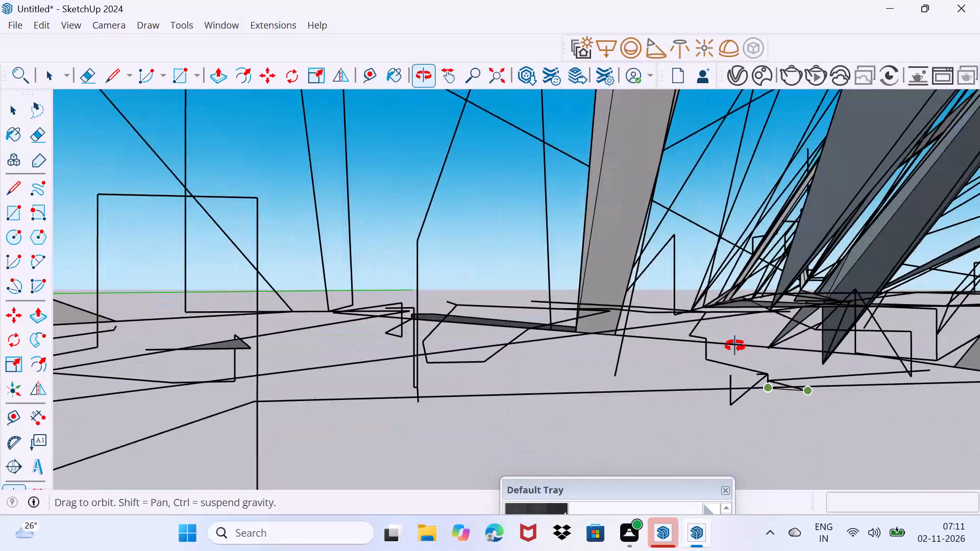
Draw a chain from the short slanted stroke's end, starting about 15' 6" long, with shorter strokes running over the neighbouring loop's lower corner.
{"action": "middle_click_drag", "start_coordinate": [735, 346], "coordinate": [761, 398]}
{"action": "scroll", "coordinate": [761, 398], "scroll_direction": "up", "scroll_amount": 1}
{"action": "scroll", "coordinate": [766, 388], "scroll_direction": "down", "scroll_amount": 4}
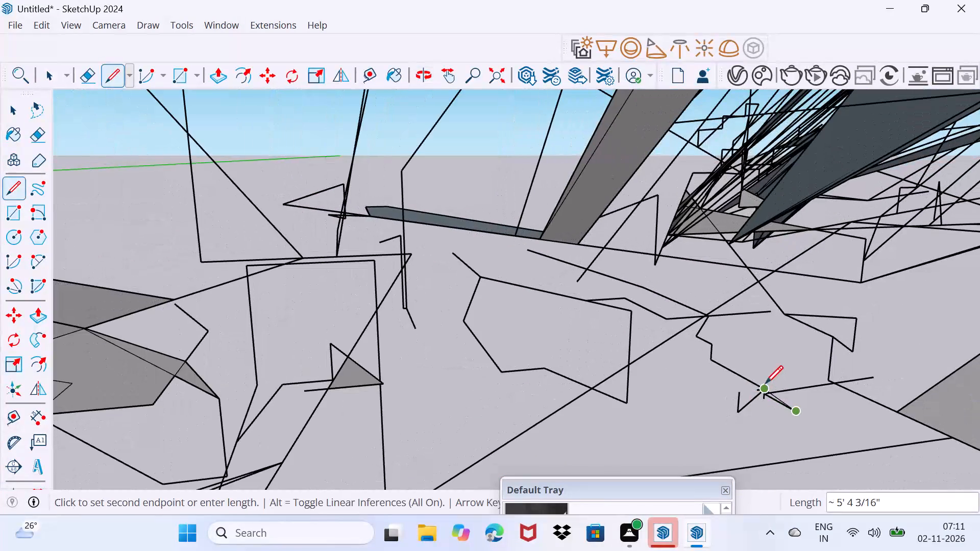
{"action": "left_click", "coordinate": [661, 423]}
{"action": "left_click", "coordinate": [635, 400]}
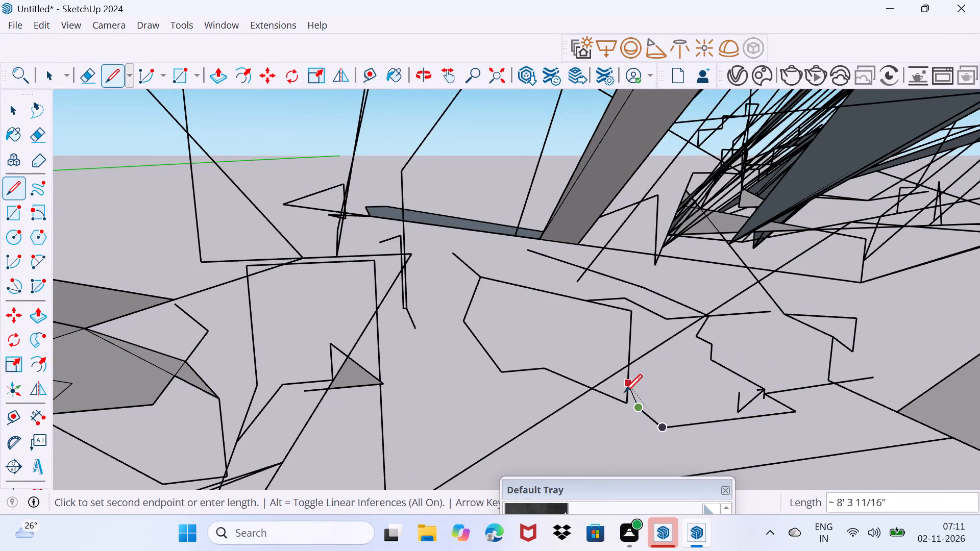
{"action": "left_click", "coordinate": [624, 392]}
{"action": "left_click", "coordinate": [614, 383]}
{"action": "left_click", "coordinate": [599, 373]}
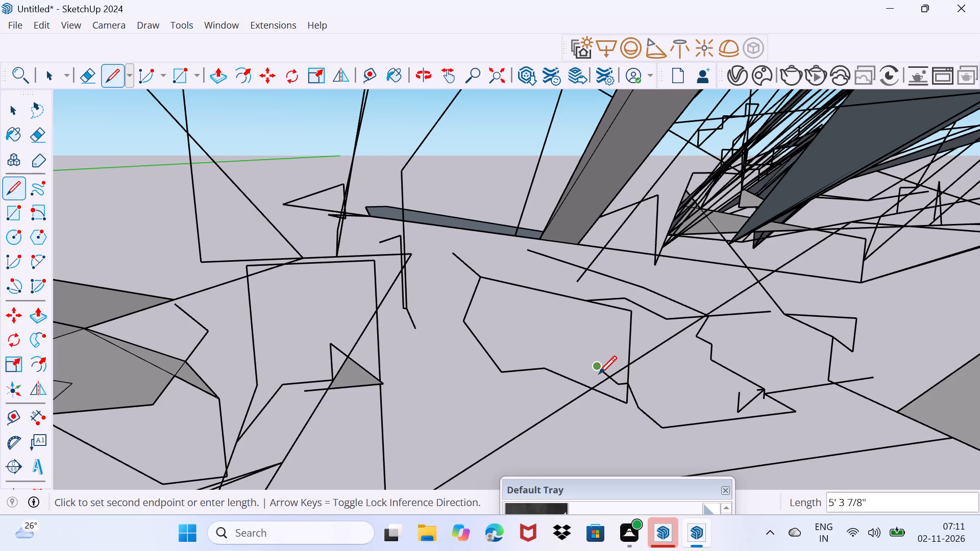
Close a small face at the loop's edge with a slanted tail outside, and add a line about 7' 5" long inside the loop.
{"action": "left_click_drag", "start_coordinate": [649, 371], "coordinate": [653, 377]}
{"action": "left_click", "coordinate": [669, 392]}
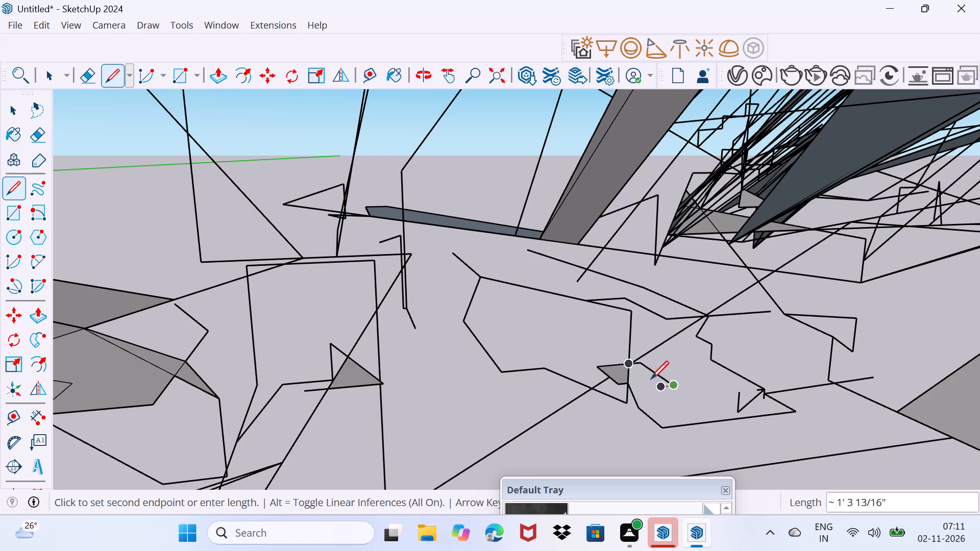
{"action": "left_click", "coordinate": [642, 372]}
{"action": "left_click", "coordinate": [626, 361]}
{"action": "left_click", "coordinate": [600, 345]}
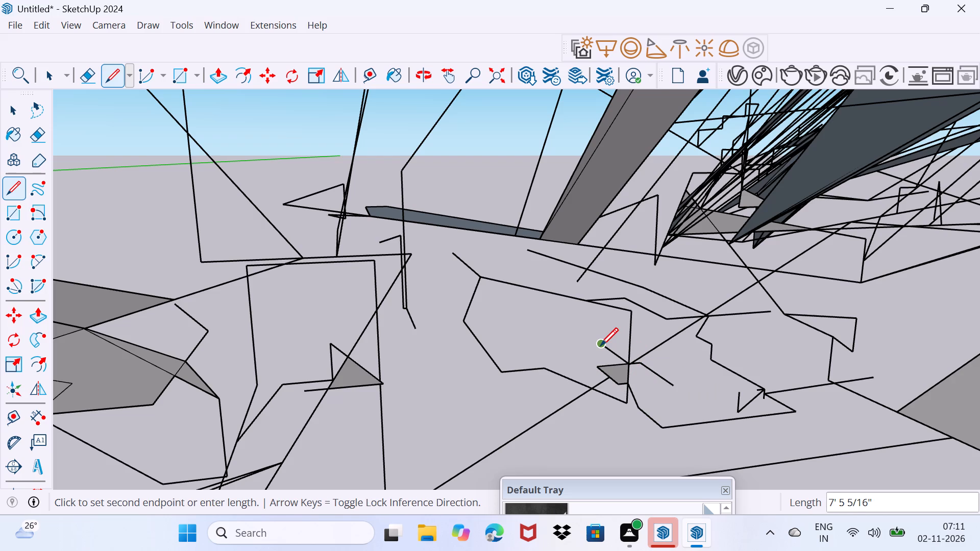
{"action": "left_click", "coordinate": [600, 345]}
{"action": "left_click", "coordinate": [600, 346]}
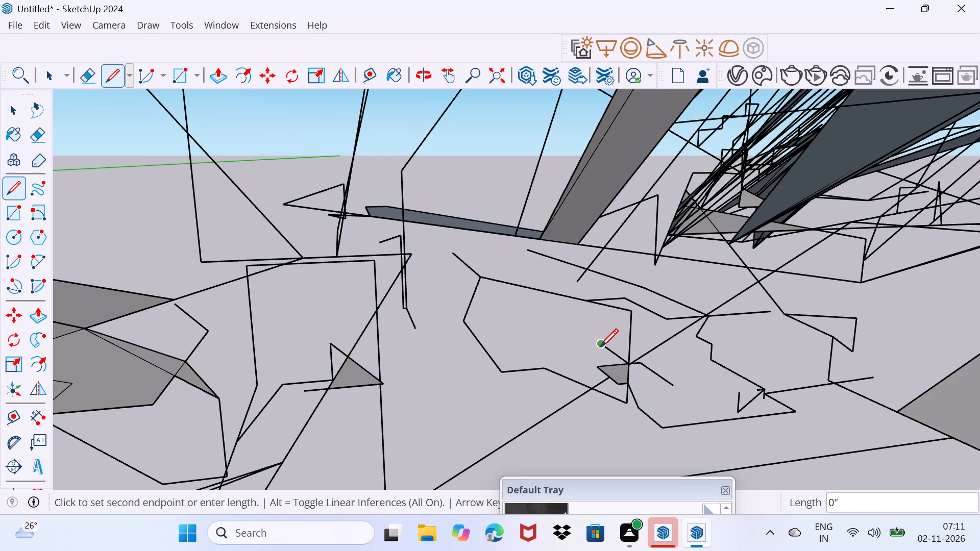
{"action": "left_click", "coordinate": [600, 346]}
{"action": "left_click", "coordinate": [601, 346]}
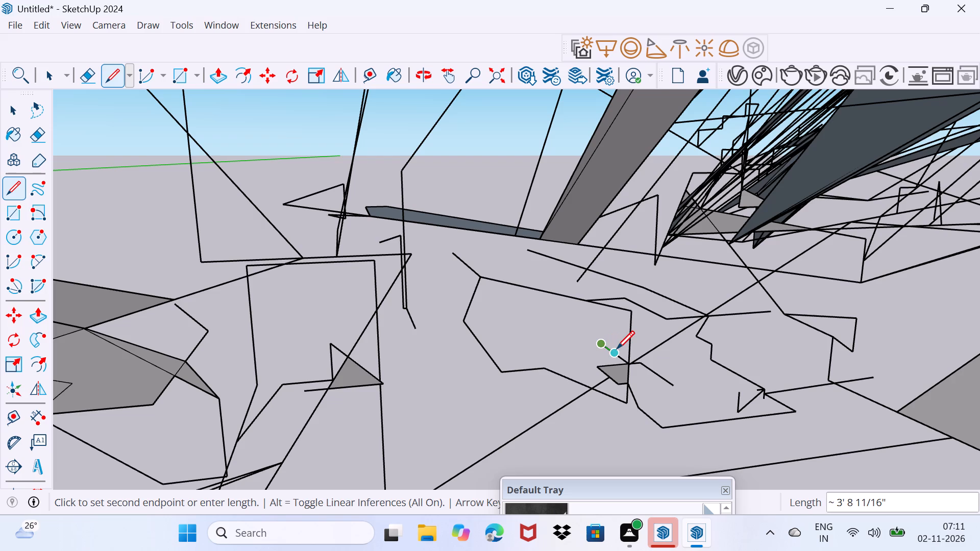
{"action": "left_click", "coordinate": [617, 348]}
{"action": "left_click", "coordinate": [631, 367]}
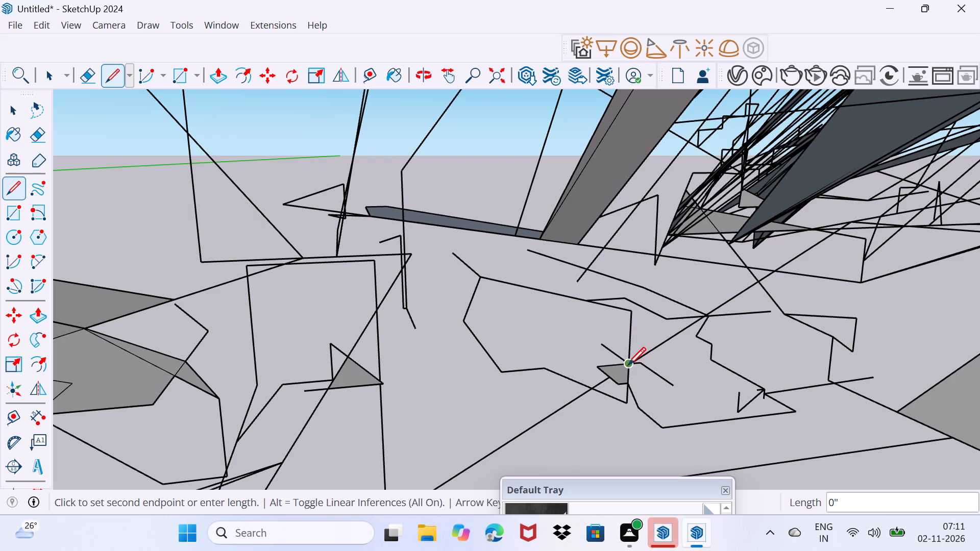
Draw a bent chain from the small face's corner across the loop's interior to its far edge.
{"action": "left_click", "coordinate": [628, 365]}
{"action": "left_click", "coordinate": [589, 335]}
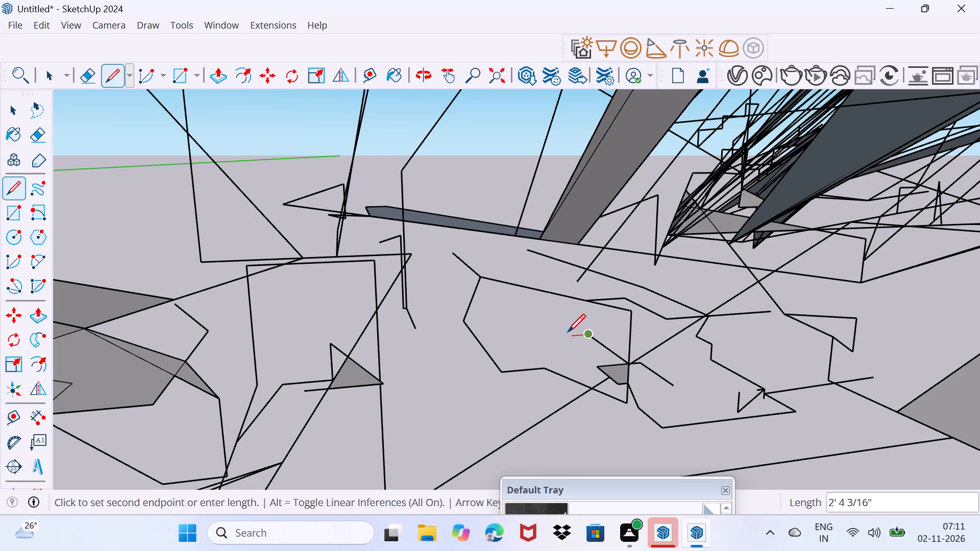
{"action": "left_click", "coordinate": [564, 334]}
{"action": "left_click", "coordinate": [501, 332]}
{"action": "left_click", "coordinate": [492, 329]}
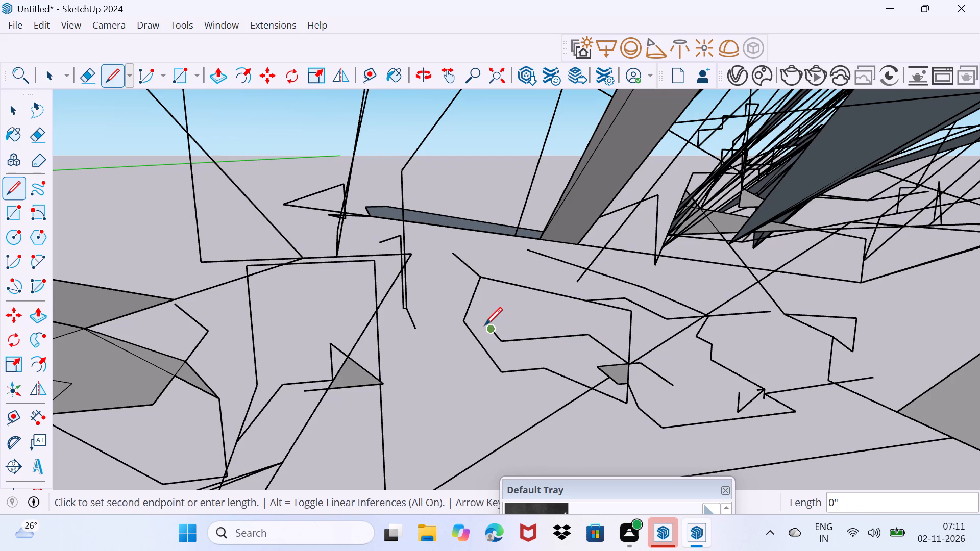
{"action": "left_click", "coordinate": [463, 316]}
Continue the chain in short jogs to the foot of the tall bent line and add a long descending stroke.
{"action": "left_click", "coordinate": [446, 312]}
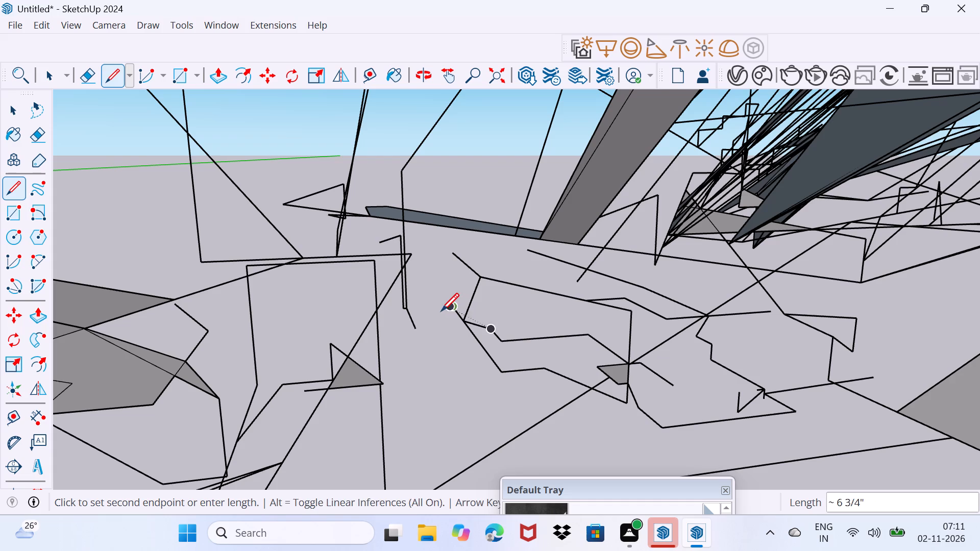
{"action": "left_click", "coordinate": [431, 309]}
{"action": "left_click", "coordinate": [429, 322]}
{"action": "left_click_drag", "start_coordinate": [399, 307], "coordinate": [457, 430]}
{"action": "left_click", "coordinate": [449, 411]}
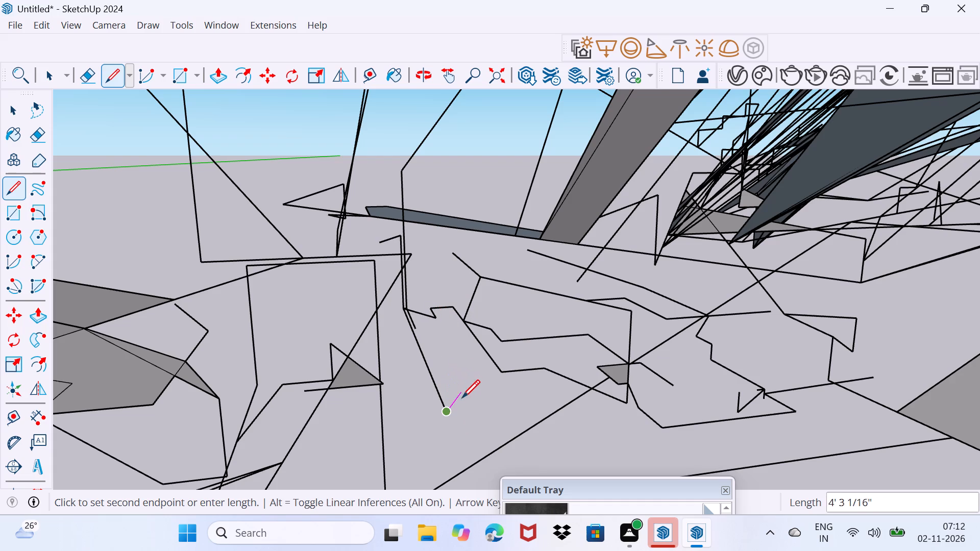
Draw a zigzag from the descending stroke, with an upright about 5' 11" and a last stroke about 64' 6" to the long diagonal.
{"action": "left_click", "coordinate": [453, 383]}
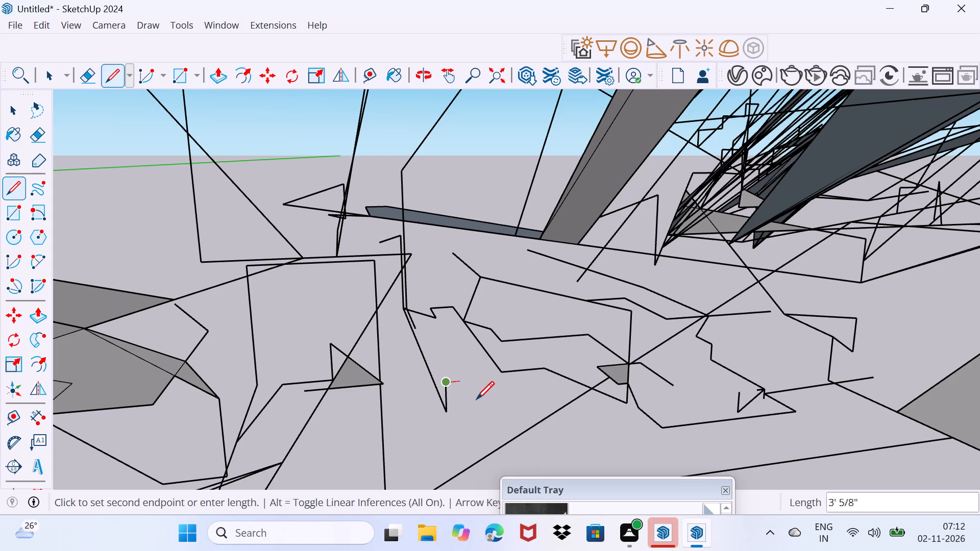
{"action": "left_click", "coordinate": [478, 407]}
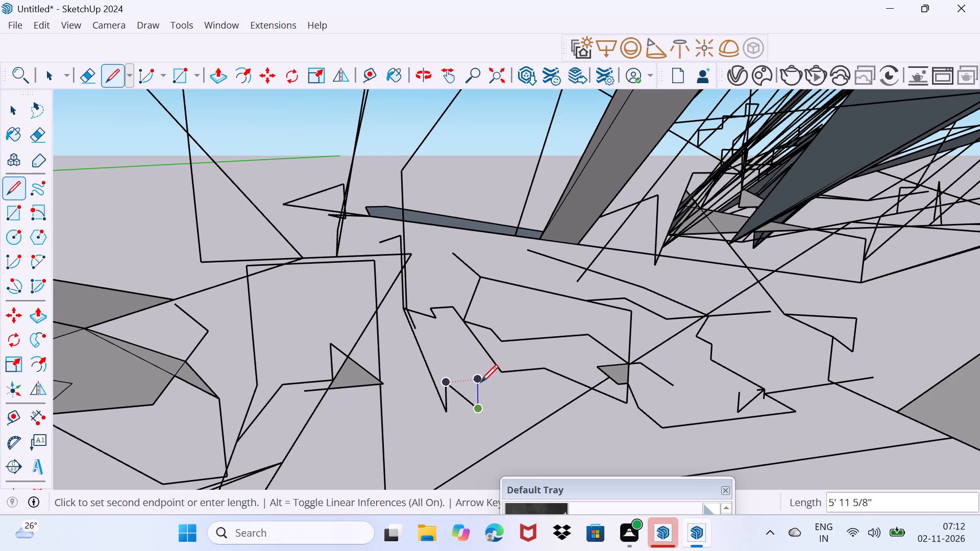
{"action": "left_click", "coordinate": [479, 382]}
{"action": "left_click", "coordinate": [472, 377]}
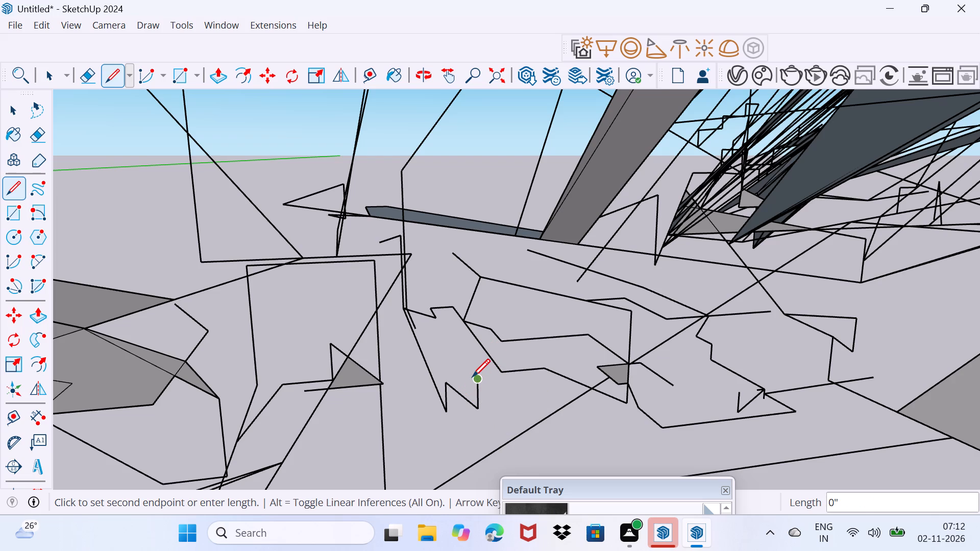
{"action": "left_click", "coordinate": [471, 377]}
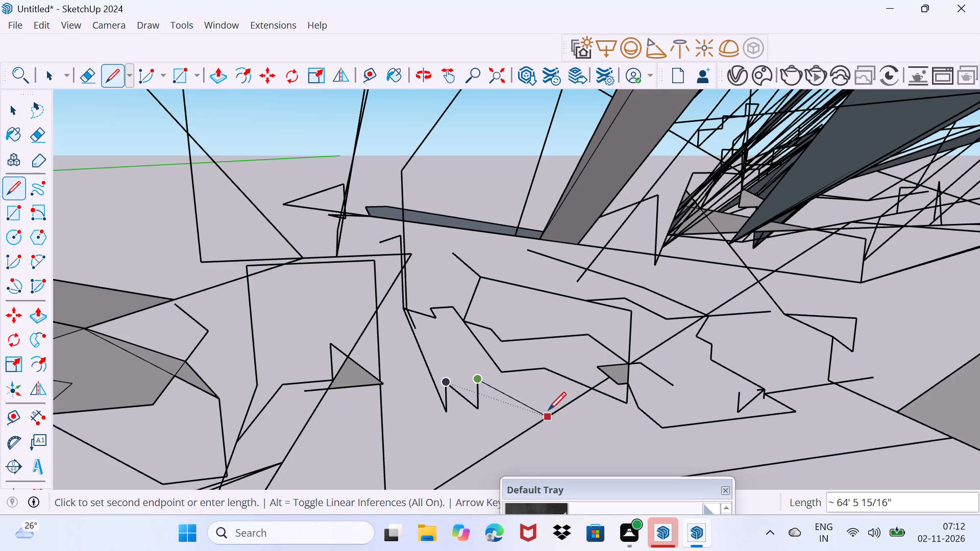
{"action": "left_click", "coordinate": [548, 410]}
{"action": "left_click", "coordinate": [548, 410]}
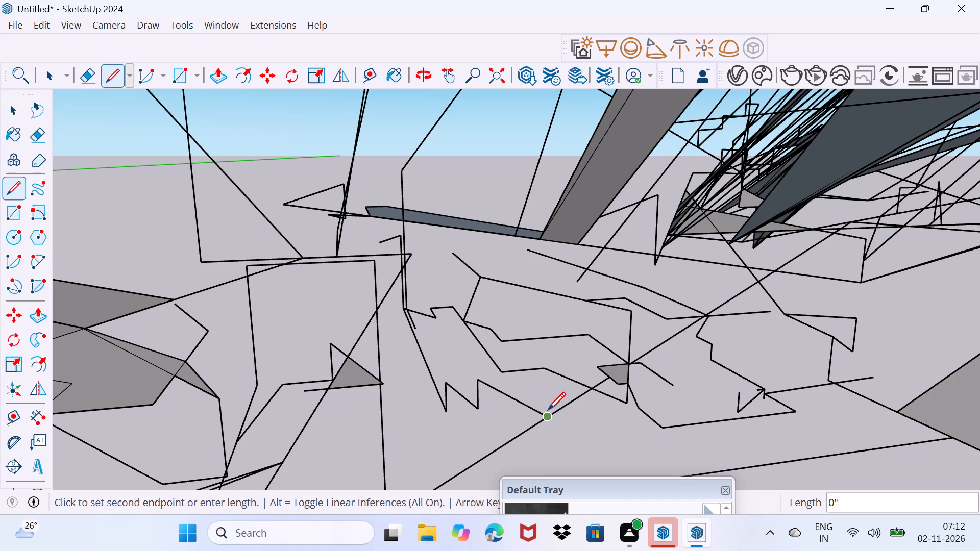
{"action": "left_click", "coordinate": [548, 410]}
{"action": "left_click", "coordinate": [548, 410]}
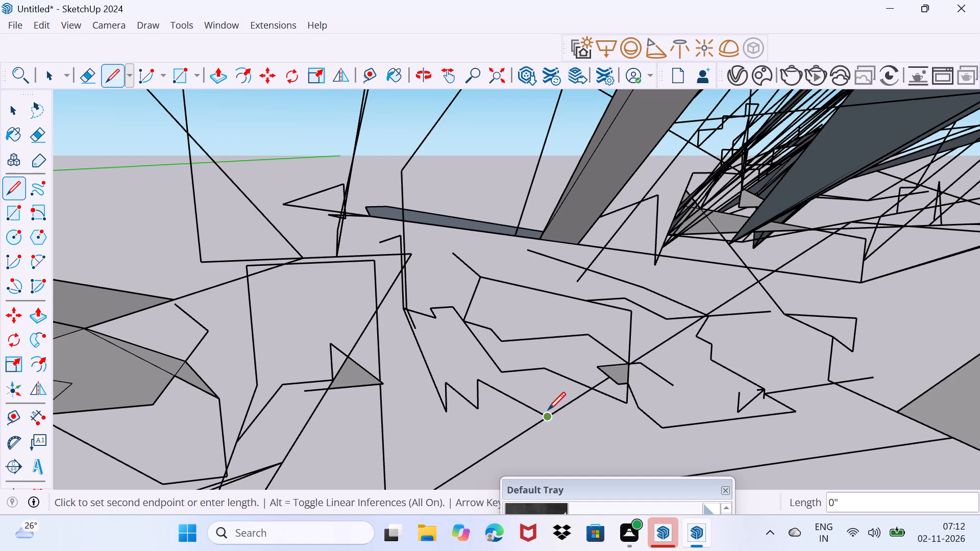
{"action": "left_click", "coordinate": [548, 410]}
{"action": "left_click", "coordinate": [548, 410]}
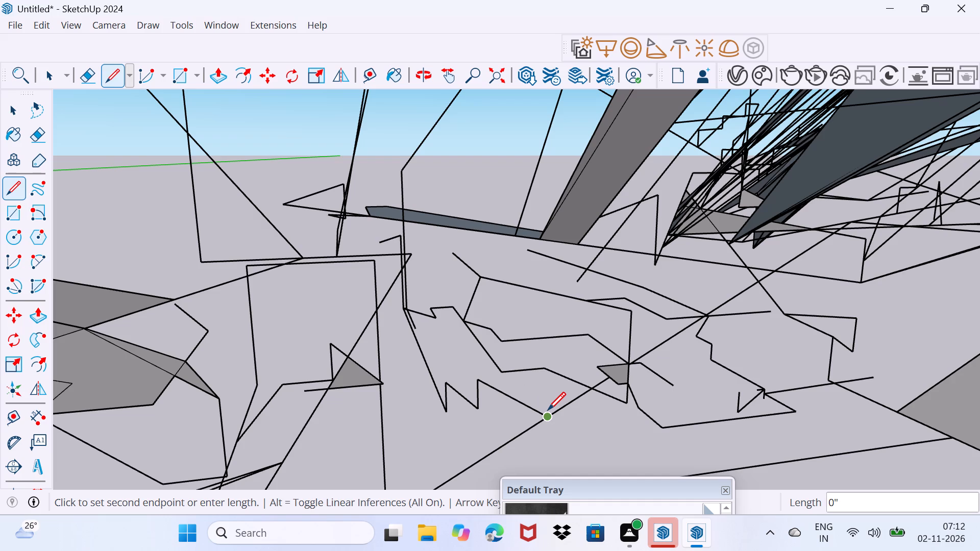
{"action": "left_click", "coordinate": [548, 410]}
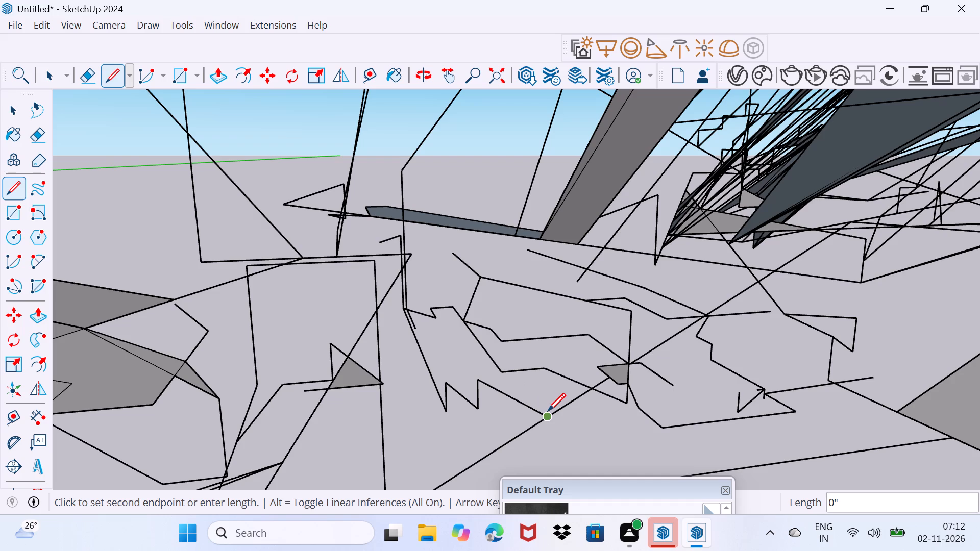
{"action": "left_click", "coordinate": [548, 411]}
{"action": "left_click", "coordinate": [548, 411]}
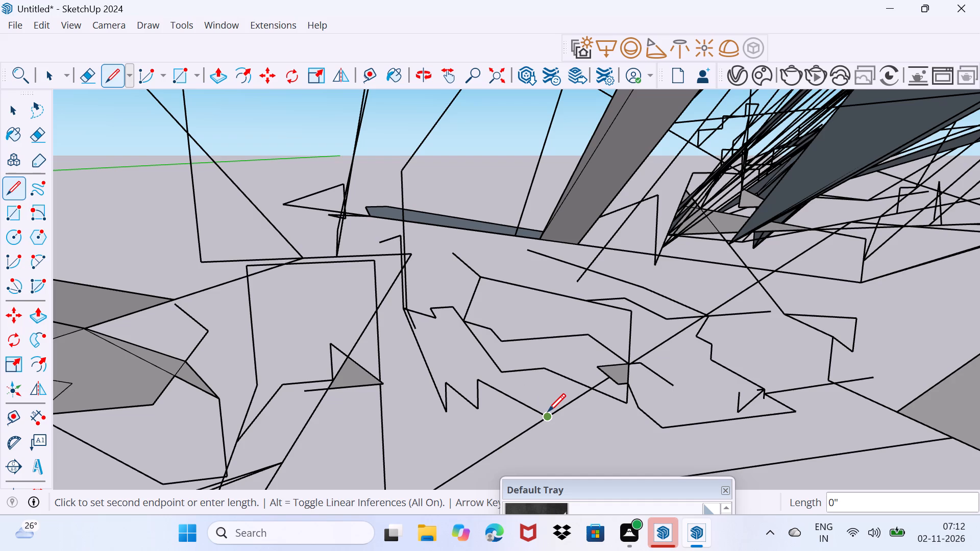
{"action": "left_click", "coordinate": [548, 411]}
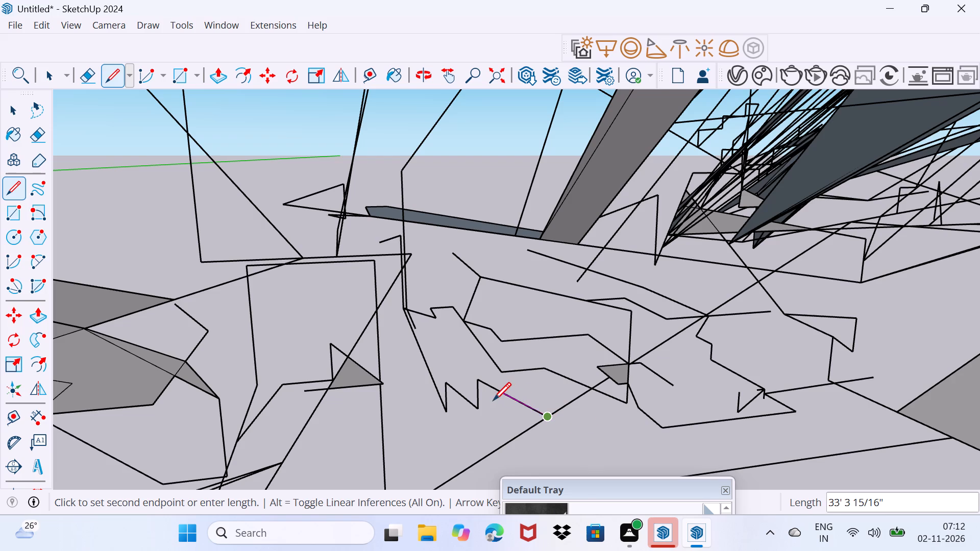
Draw back to the zigzag's last upright, add a line about 39' 9" to the loop's upper edge, and finish with a notch there.
{"action": "left_click", "coordinate": [493, 400]}
{"action": "left_click", "coordinate": [475, 390]}
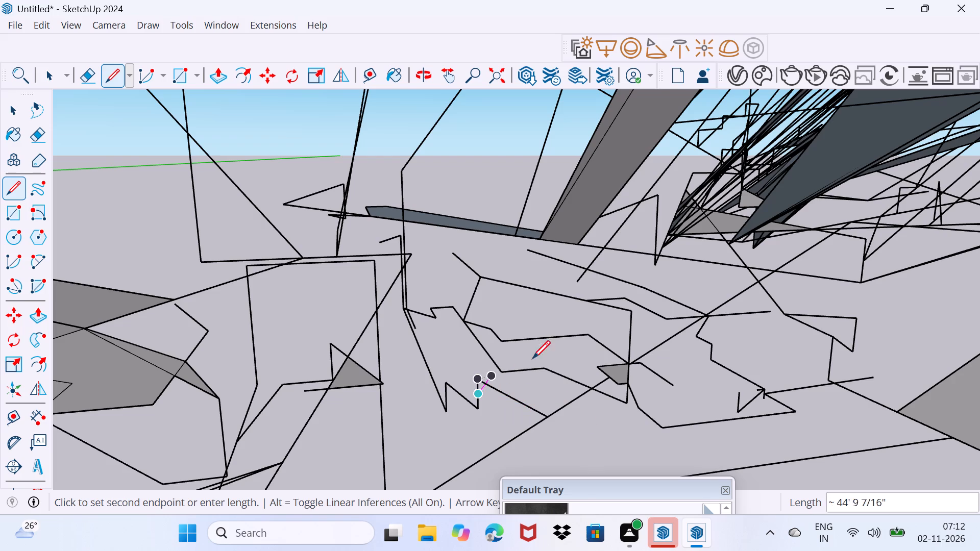
{"action": "left_click", "coordinate": [603, 305]}
{"action": "left_click", "coordinate": [599, 304]}
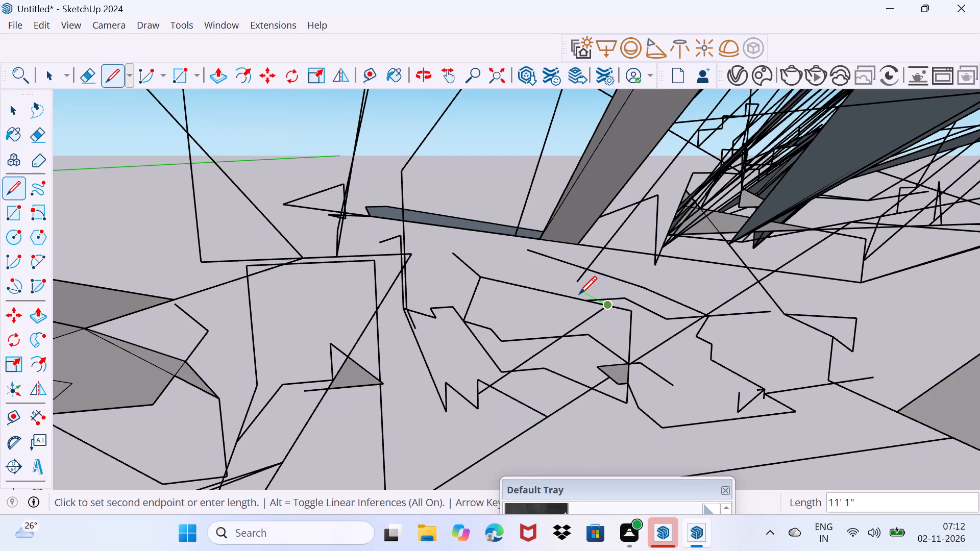
{"action": "left_click", "coordinate": [579, 294]}
{"action": "left_click", "coordinate": [579, 317]}
{"action": "left_click_drag", "start_coordinate": [551, 296], "coordinate": [548, 302]}
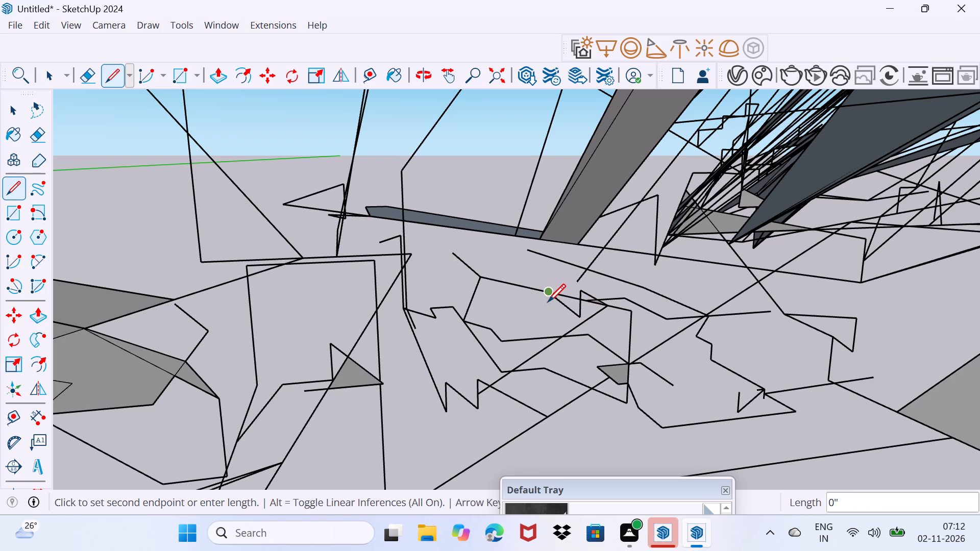
Draw an open hook inside the loop with strokes about 4' 1" and 3' 2" long, ending with one about 12' long at the notch.
{"action": "left_click", "coordinate": [497, 286]}
{"action": "left_click", "coordinate": [510, 307]}
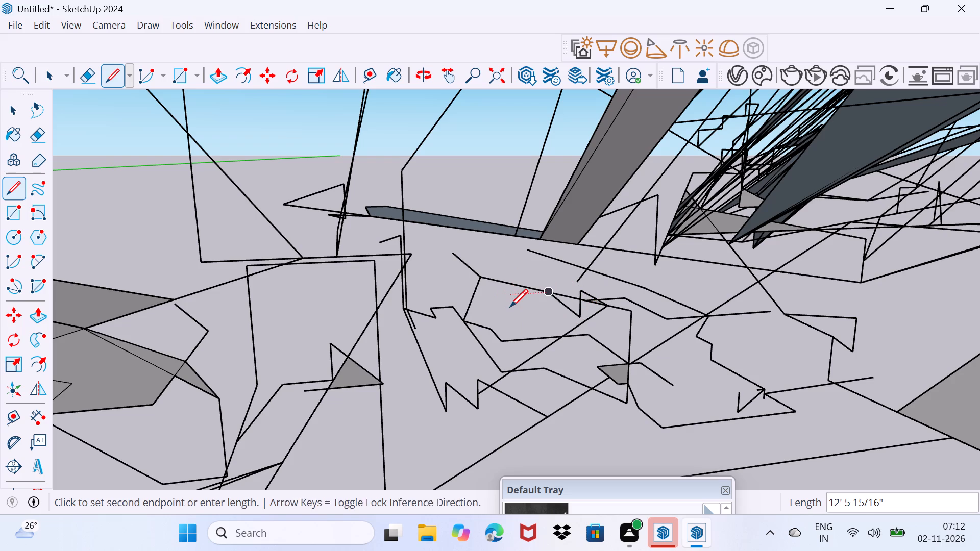
{"action": "left_click", "coordinate": [487, 304]}
{"action": "left_click", "coordinate": [494, 306]}
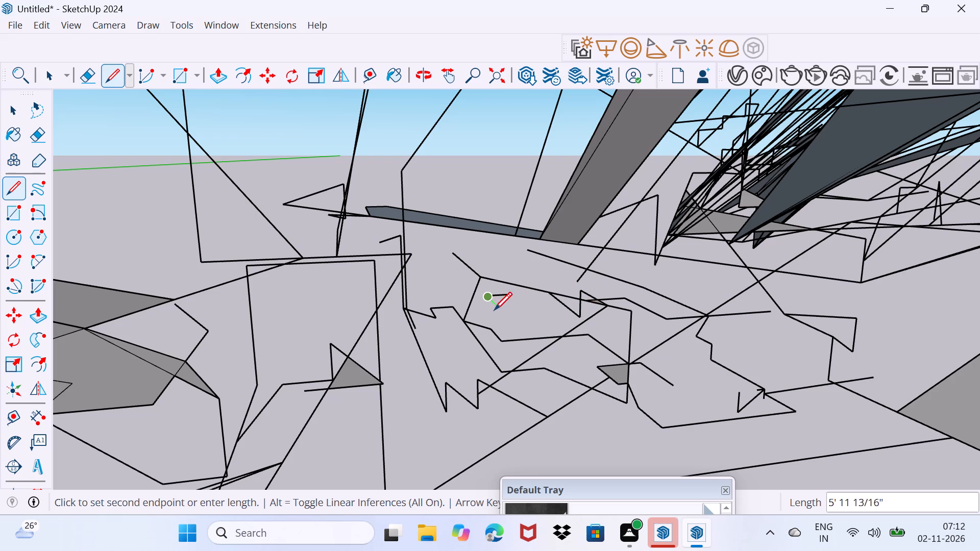
{"action": "left_click", "coordinate": [526, 312]}
{"action": "left_click", "coordinate": [545, 306]}
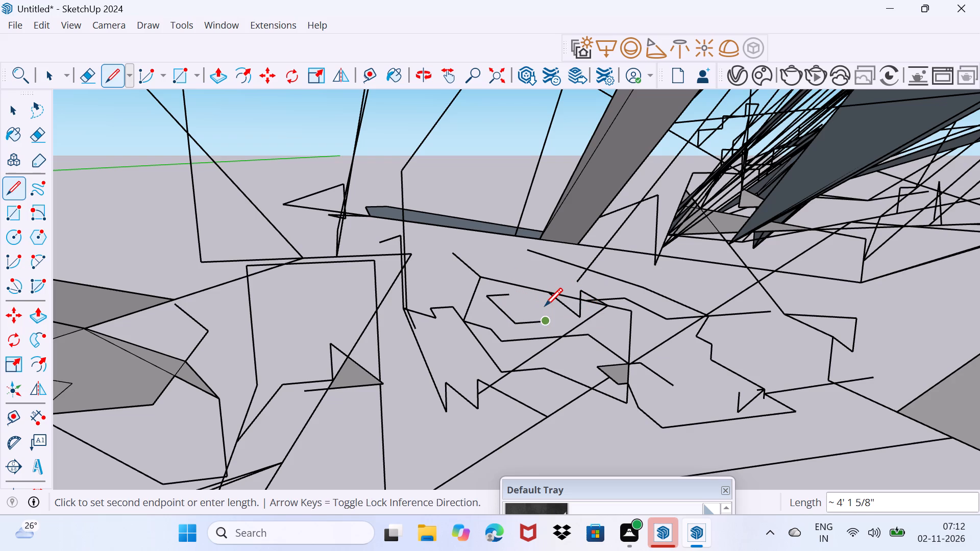
{"action": "left_click", "coordinate": [536, 303]}
{"action": "left_click", "coordinate": [552, 310]}
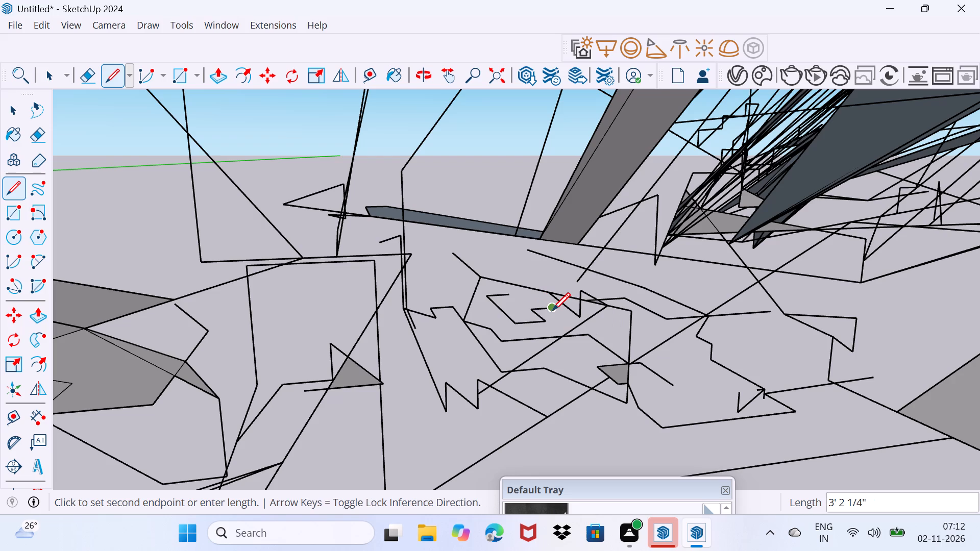
{"action": "left_click", "coordinate": [569, 313]}
Add a tick about 1' 5" long on the hook and continue from it with a line about 28' 4" down to the small face.
{"action": "left_click", "coordinate": [552, 305]}
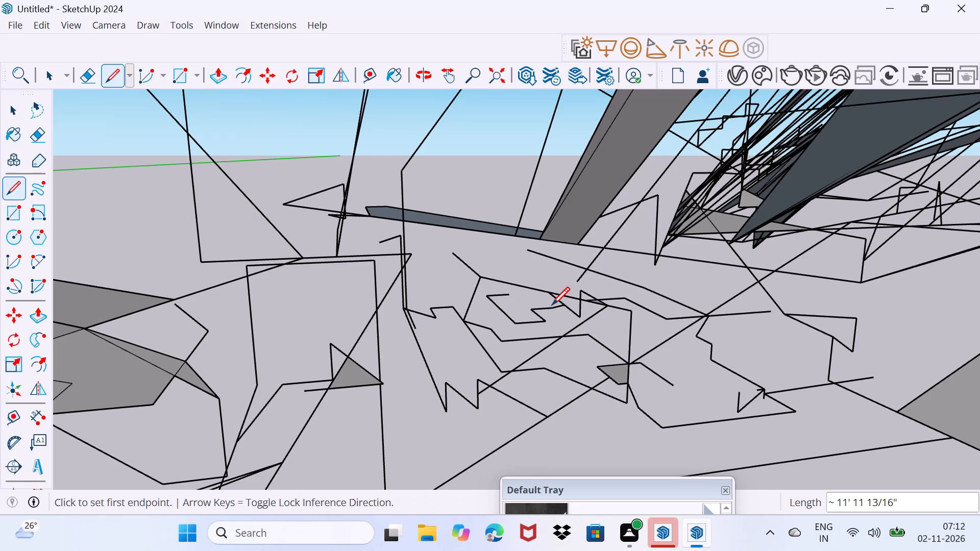
{"action": "left_click", "coordinate": [561, 318]}
{"action": "left_click", "coordinate": [555, 313]}
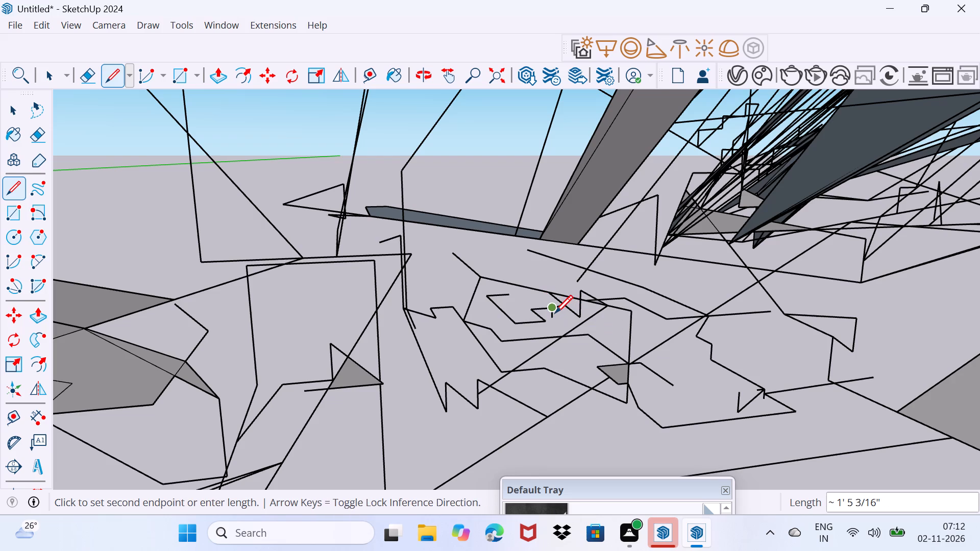
{"action": "left_click", "coordinate": [559, 322]}
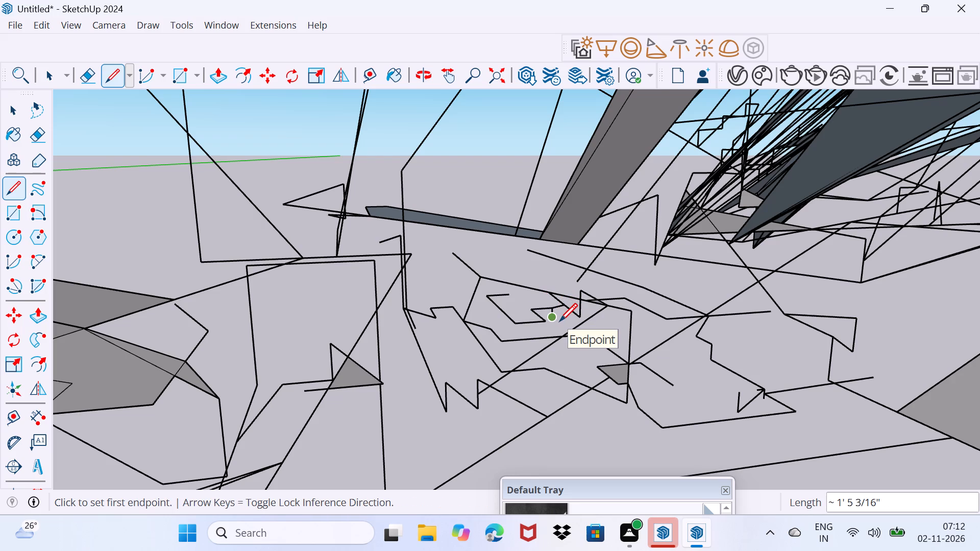
{"action": "left_click", "coordinate": [559, 321]}
{"action": "left_click", "coordinate": [570, 327]}
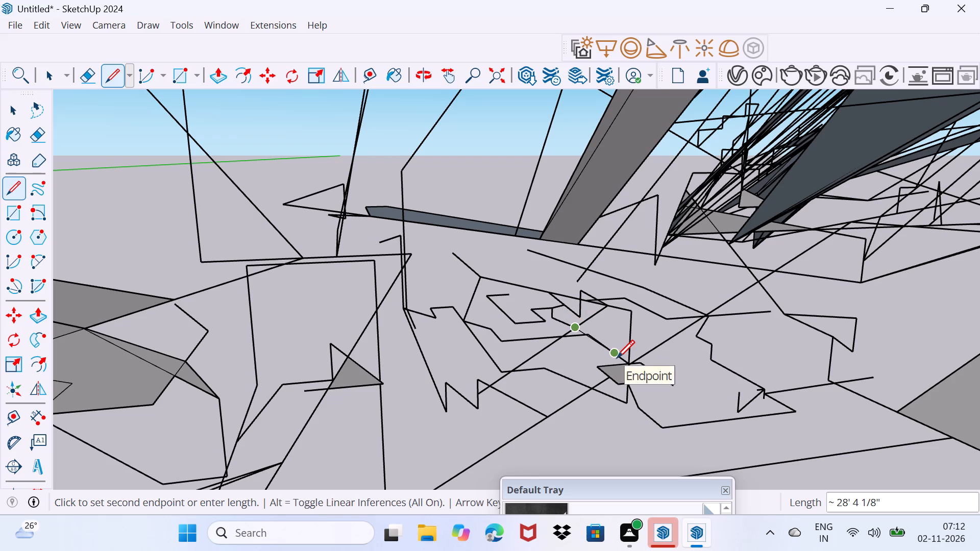
{"action": "left_click", "coordinate": [617, 358]}
{"action": "left_click", "coordinate": [625, 363]}
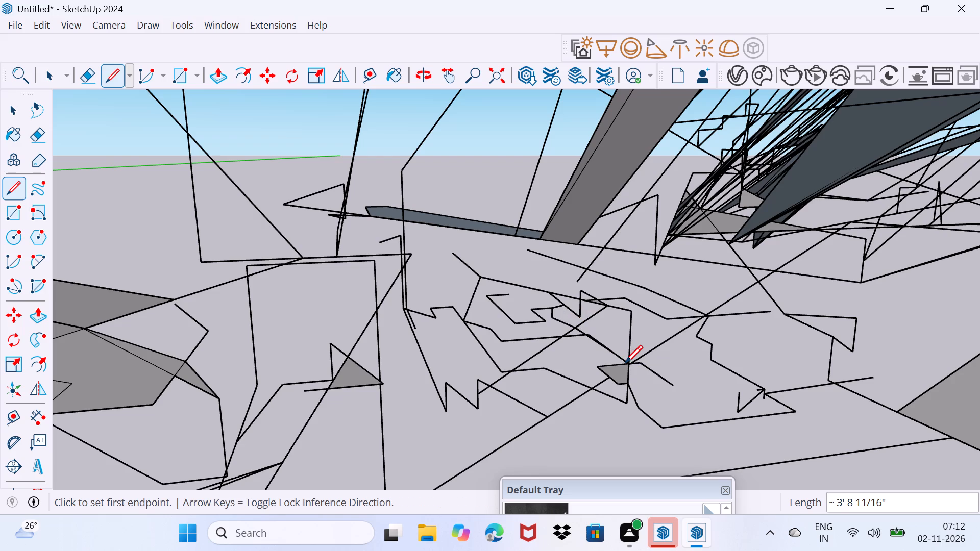
{"action": "left_click", "coordinate": [625, 363]}
{"action": "left_click", "coordinate": [625, 363]}
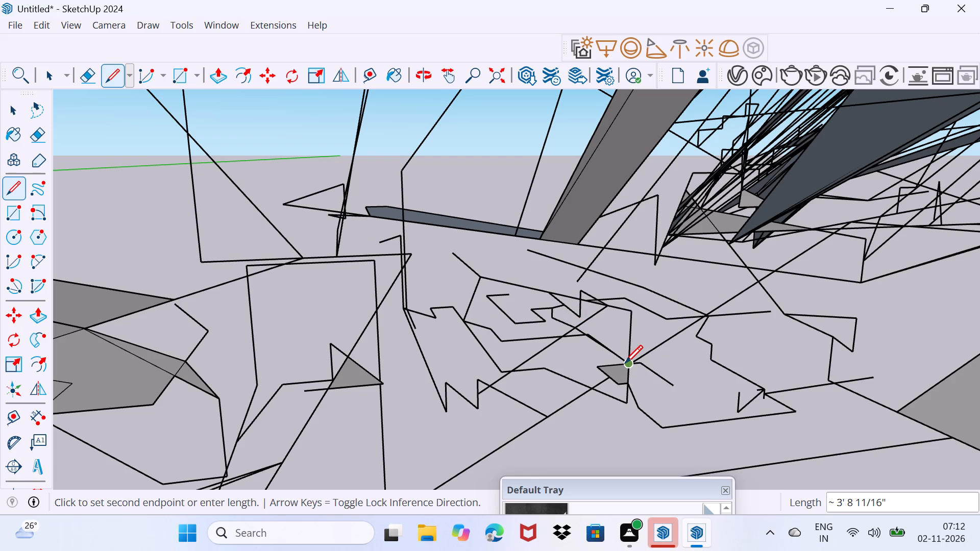
Draw from the small face to the inner edge's end, drop about 2' 10", and run back, ending with a stroke about 33' 2" long.
{"action": "left_click", "coordinate": [625, 363]}
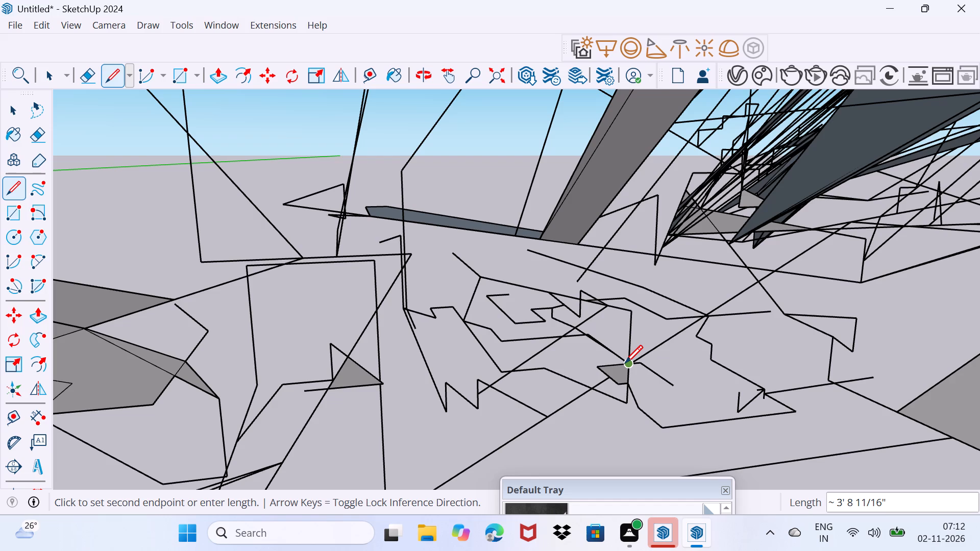
{"action": "left_click", "coordinate": [621, 362]}
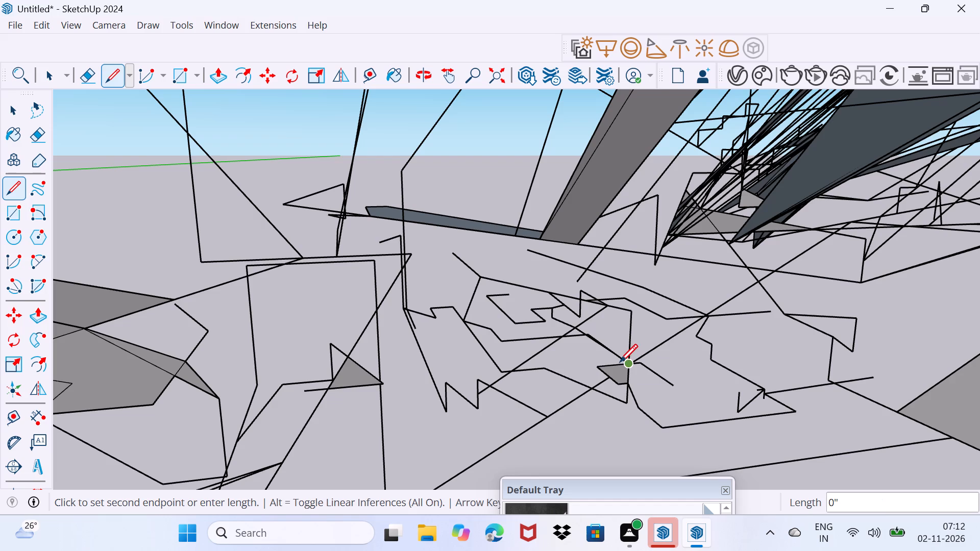
{"action": "left_click_drag", "start_coordinate": [589, 338], "coordinate": [600, 357]}
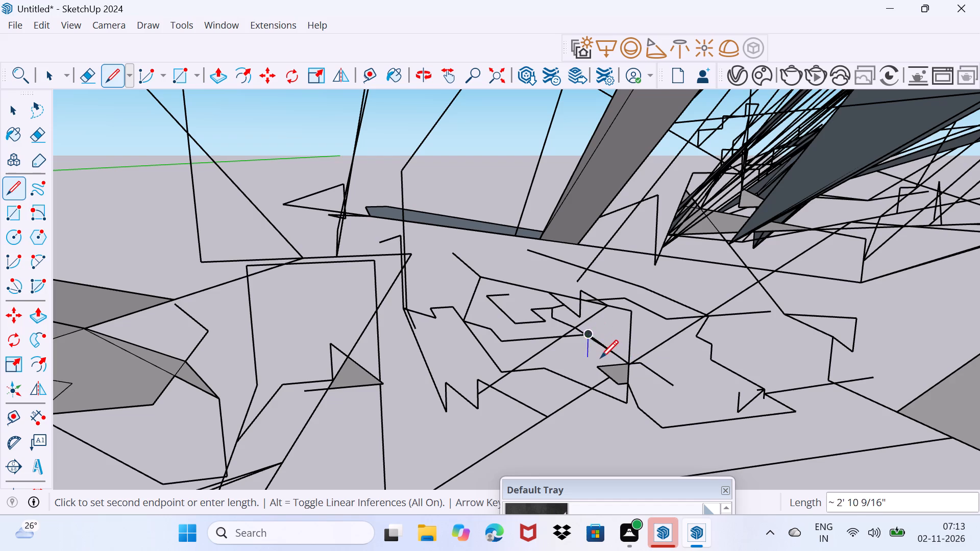
{"action": "left_click", "coordinate": [600, 358]}
{"action": "left_click", "coordinate": [575, 350]}
{"action": "left_click", "coordinate": [572, 365]}
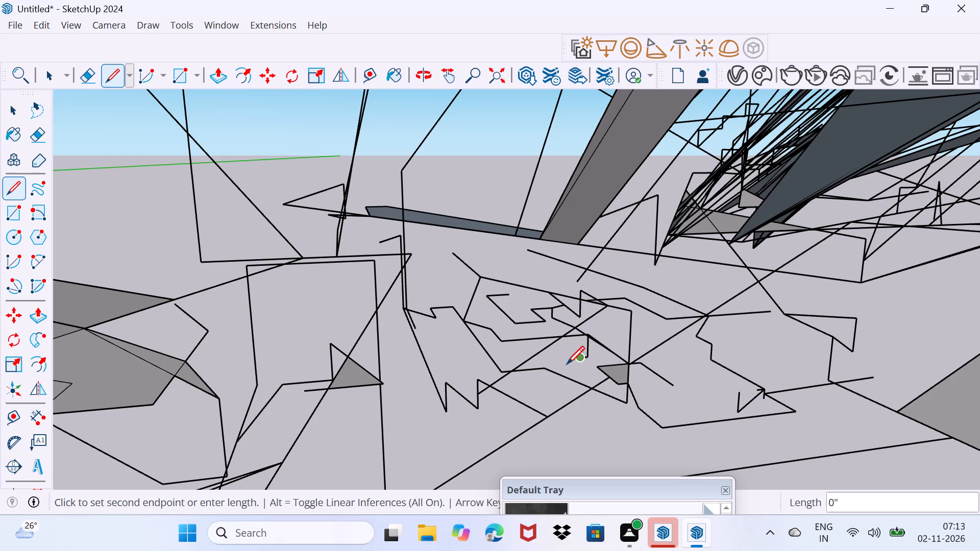
{"action": "left_click", "coordinate": [533, 363]}
{"action": "left_click", "coordinate": [517, 353]}
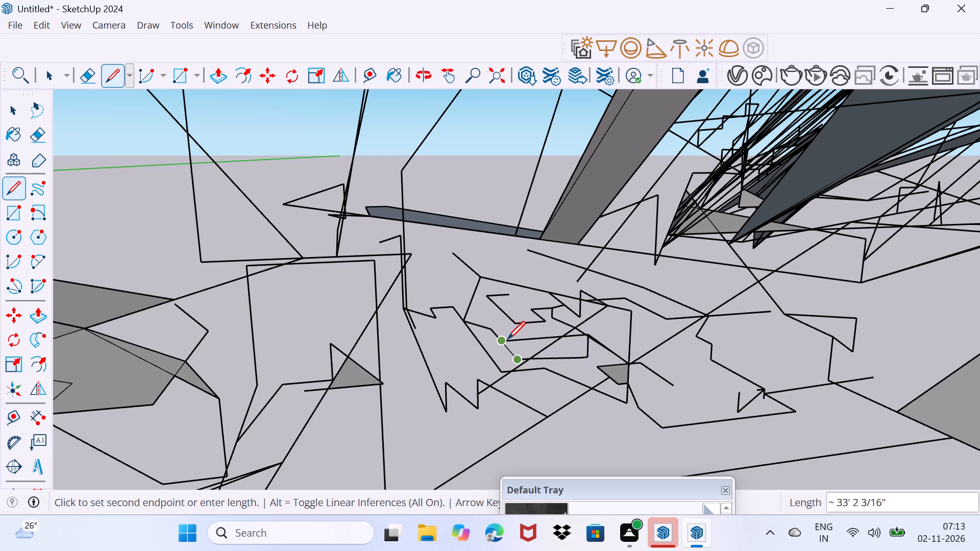
{"action": "left_click", "coordinate": [507, 338]}
Draw a narrow triangular face from that corner to the hook's lower corner, about 8' 10" to the loop's lower edge, and back.
{"action": "left_click", "coordinate": [523, 320]}
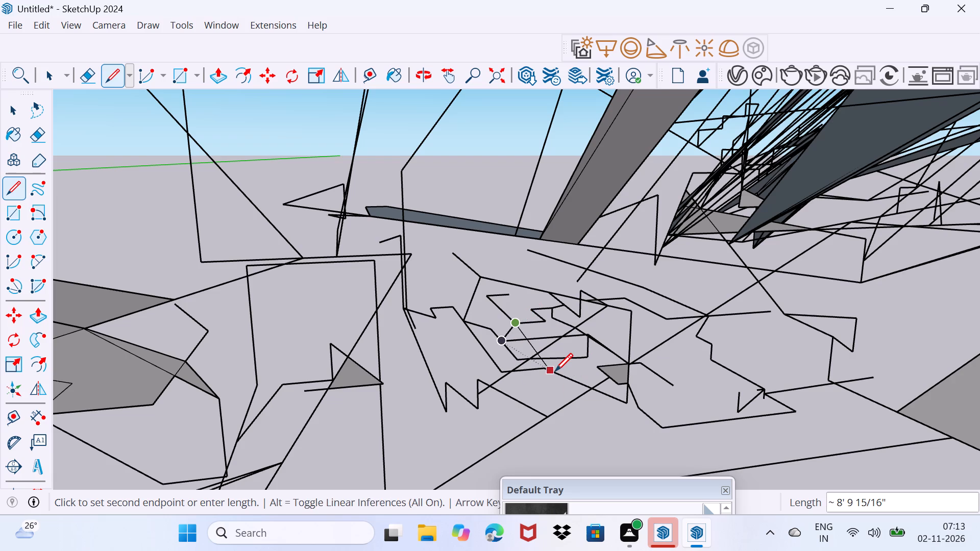
{"action": "left_click", "coordinate": [555, 371]}
{"action": "left_click", "coordinate": [555, 370]}
{"action": "left_click", "coordinate": [549, 362]}
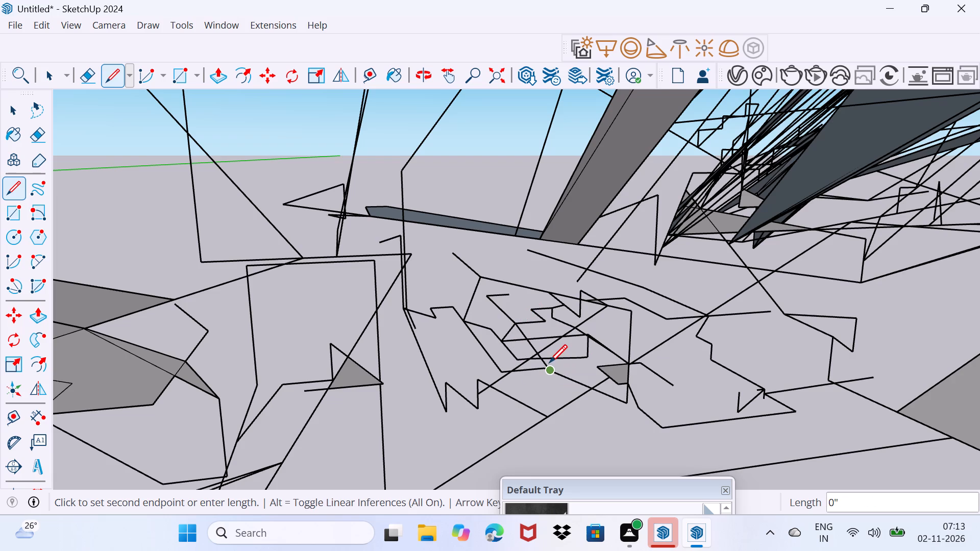
{"action": "left_click", "coordinate": [498, 342]}
Draw a short separate stroke along the red axis between the zigzag and the loop's slanted edge.
{"action": "left_click", "coordinate": [479, 363]}
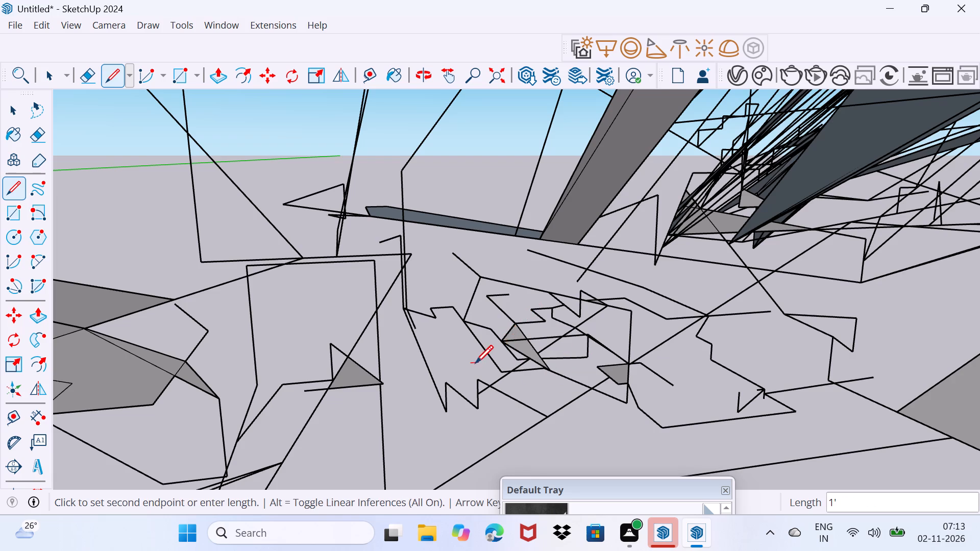
{"action": "left_click", "coordinate": [447, 358]}
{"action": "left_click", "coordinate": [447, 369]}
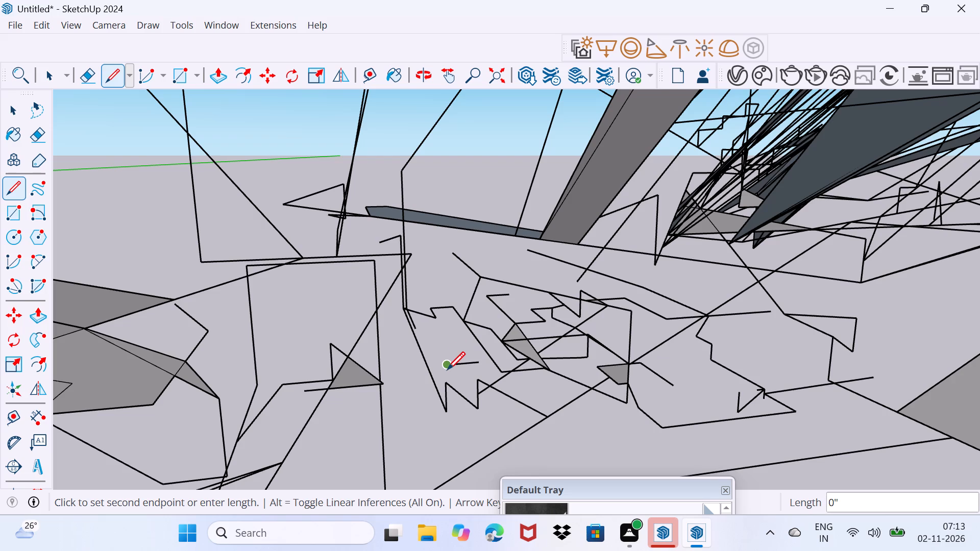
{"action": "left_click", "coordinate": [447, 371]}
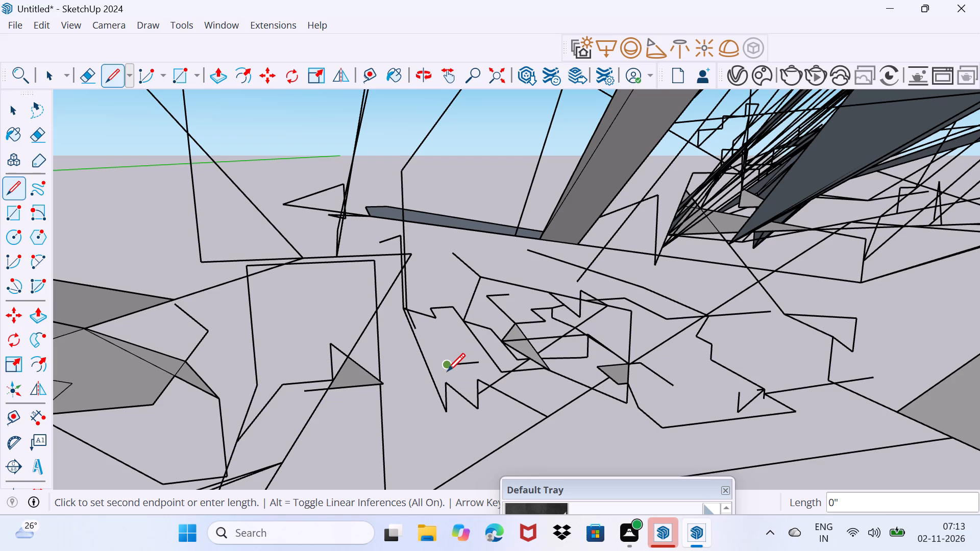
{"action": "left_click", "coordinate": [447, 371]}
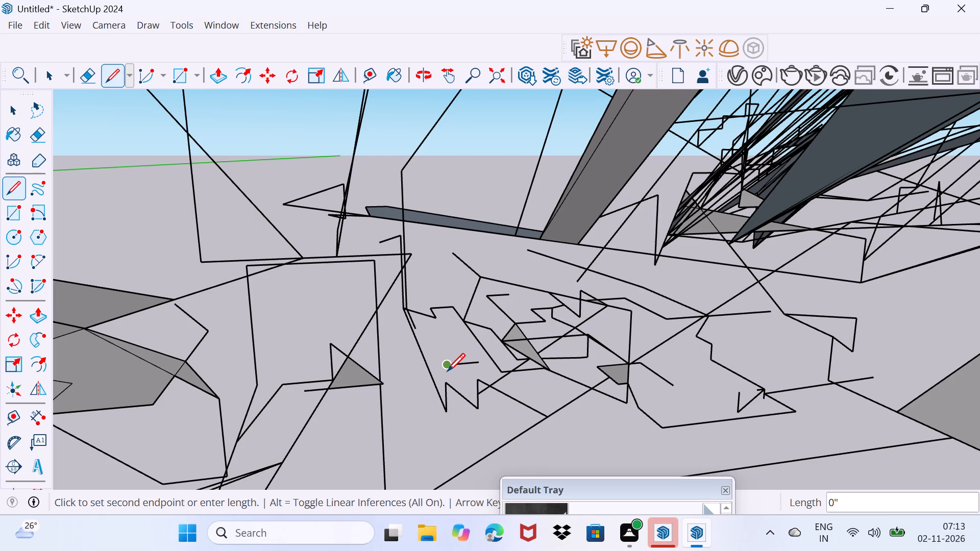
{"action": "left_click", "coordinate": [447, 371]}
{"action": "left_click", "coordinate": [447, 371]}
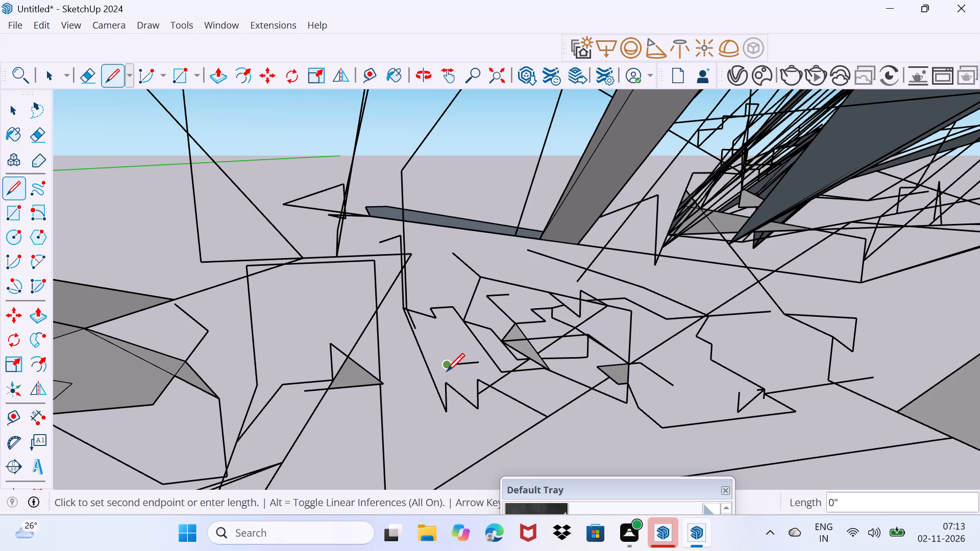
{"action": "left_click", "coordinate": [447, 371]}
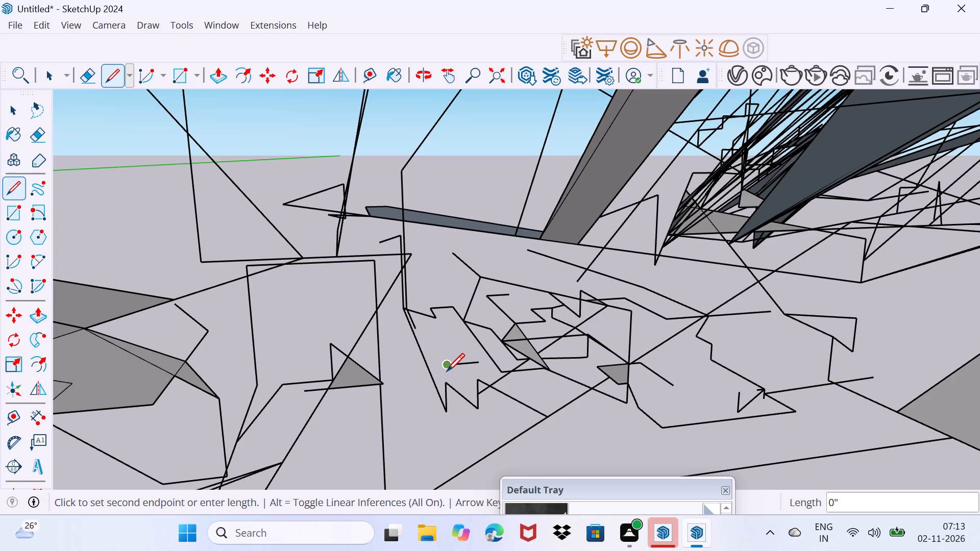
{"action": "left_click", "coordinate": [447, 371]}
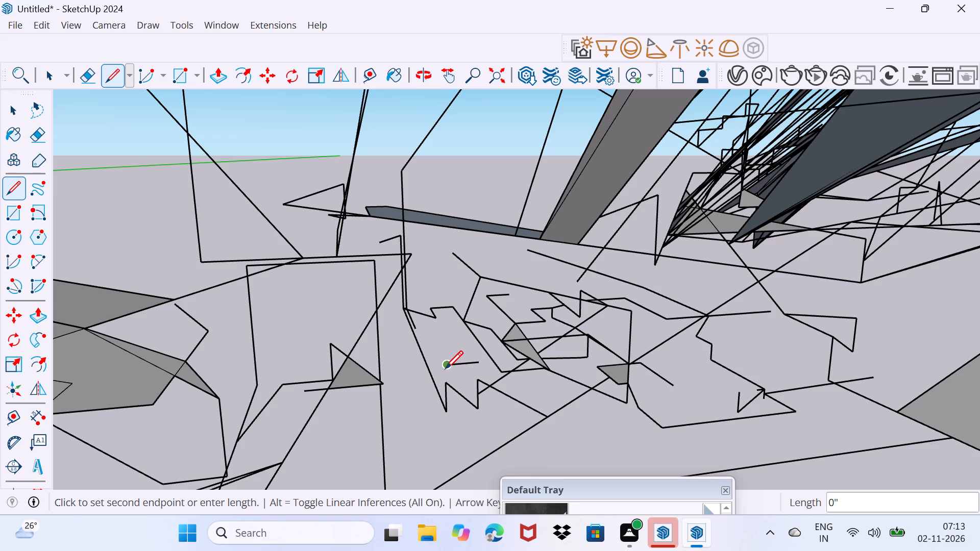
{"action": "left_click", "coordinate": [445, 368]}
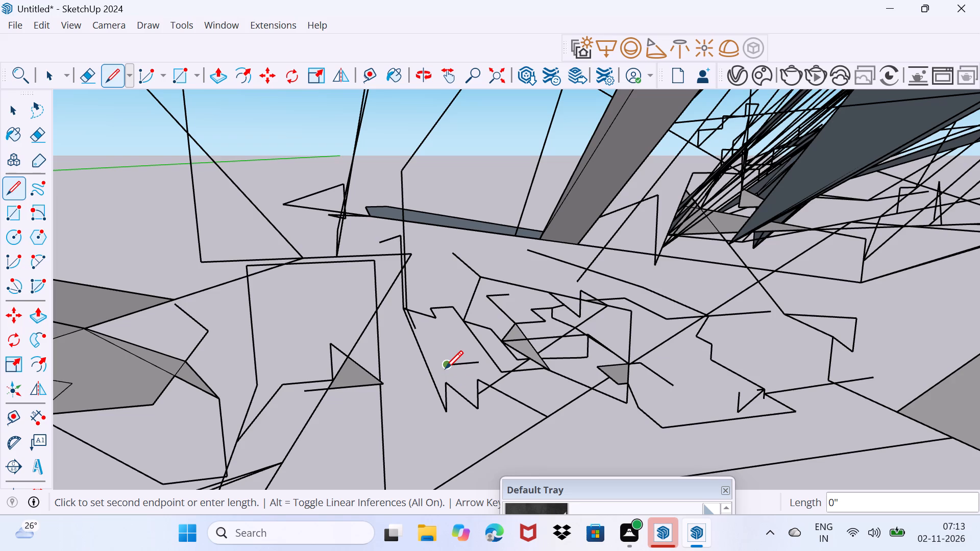
Continue from the short stroke with a line about 21' 10" to the loop's slanted edge and one about 6' 11" along it.
{"action": "left_click", "coordinate": [445, 368]}
{"action": "left_click", "coordinate": [472, 338]}
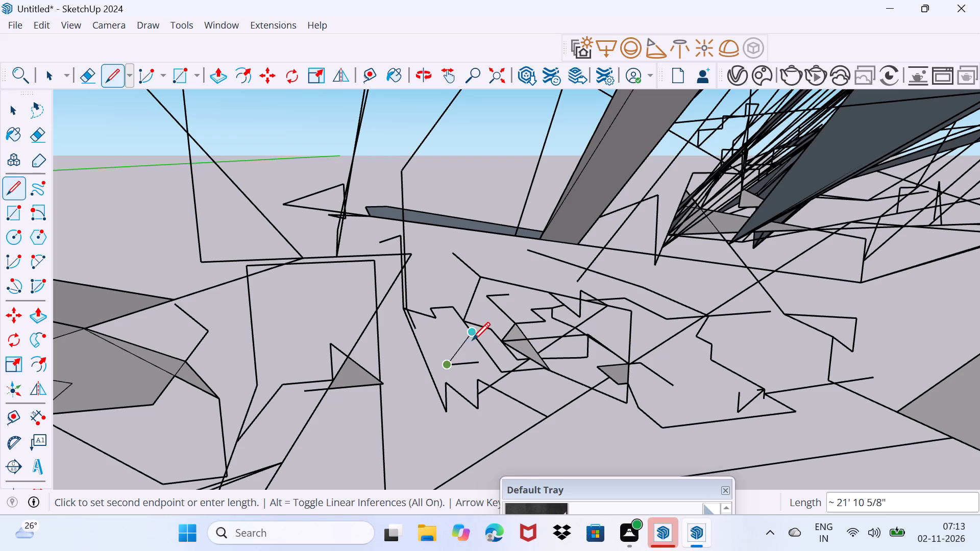
{"action": "left_click", "coordinate": [487, 348]}
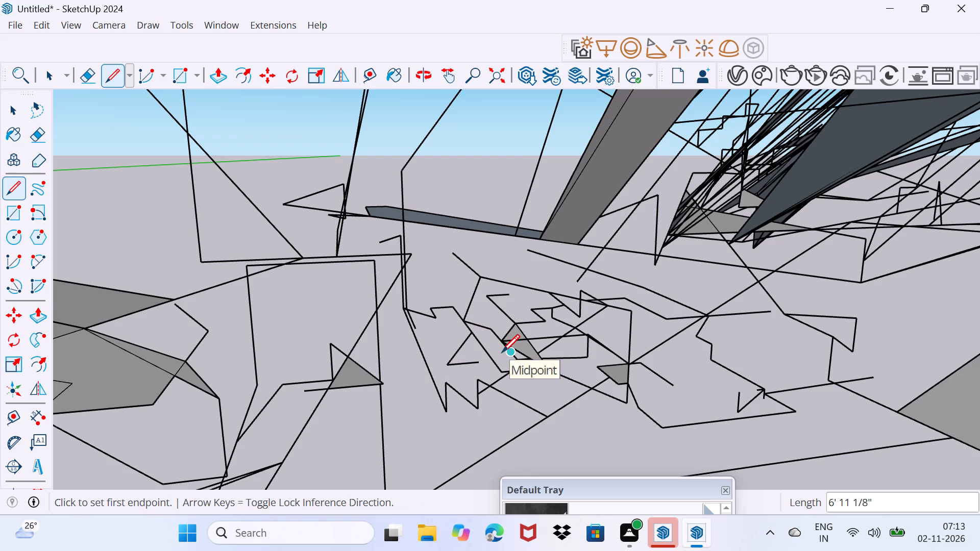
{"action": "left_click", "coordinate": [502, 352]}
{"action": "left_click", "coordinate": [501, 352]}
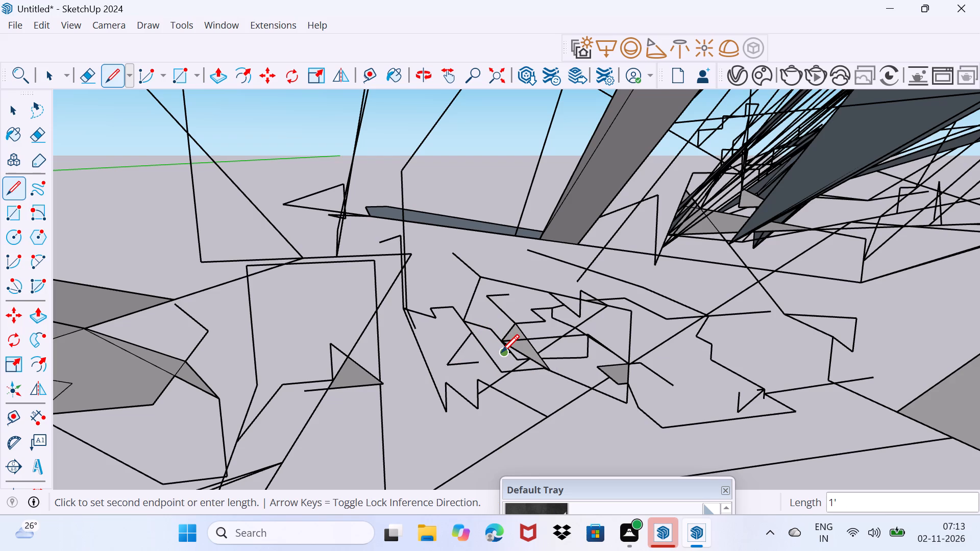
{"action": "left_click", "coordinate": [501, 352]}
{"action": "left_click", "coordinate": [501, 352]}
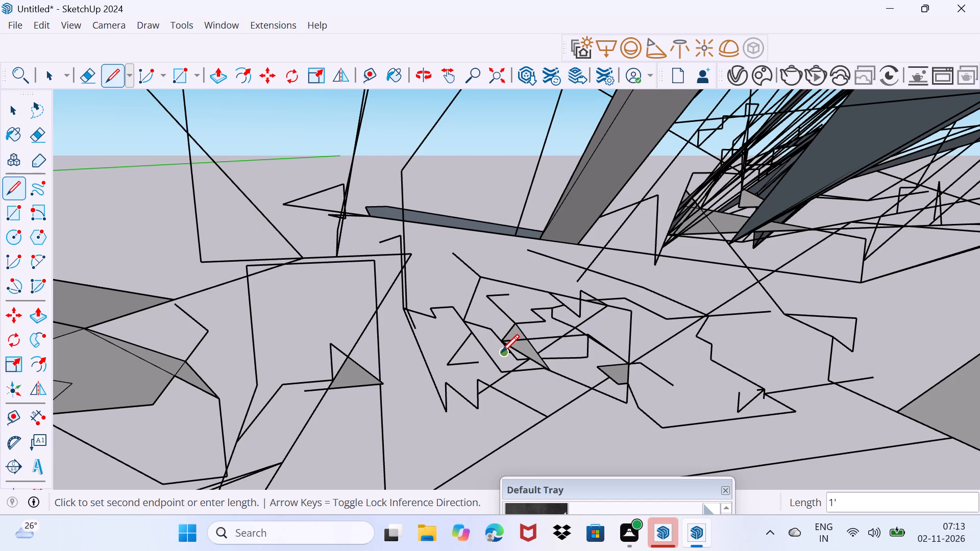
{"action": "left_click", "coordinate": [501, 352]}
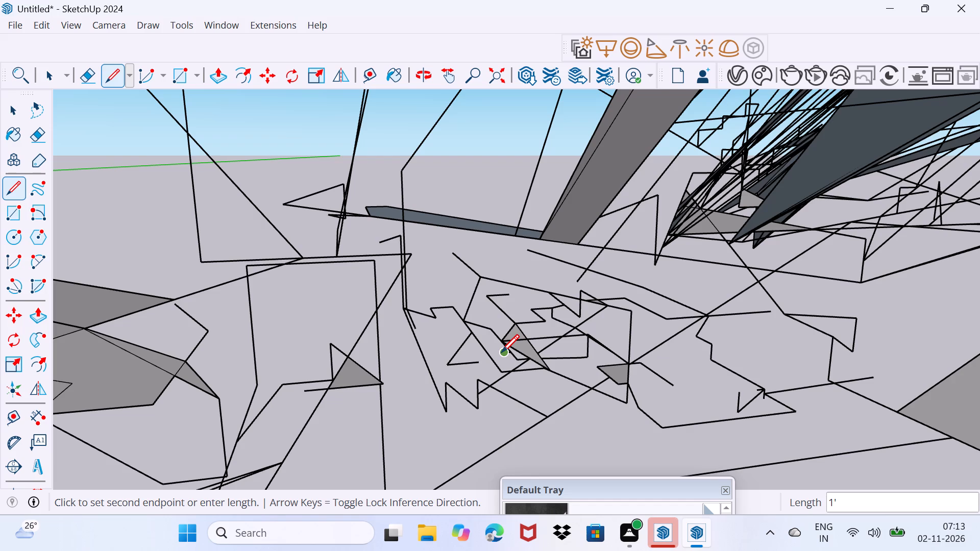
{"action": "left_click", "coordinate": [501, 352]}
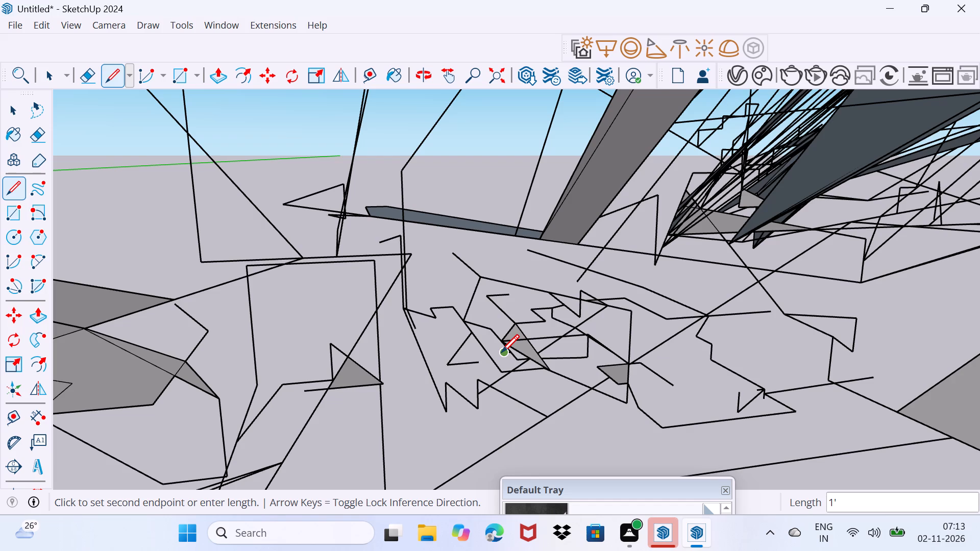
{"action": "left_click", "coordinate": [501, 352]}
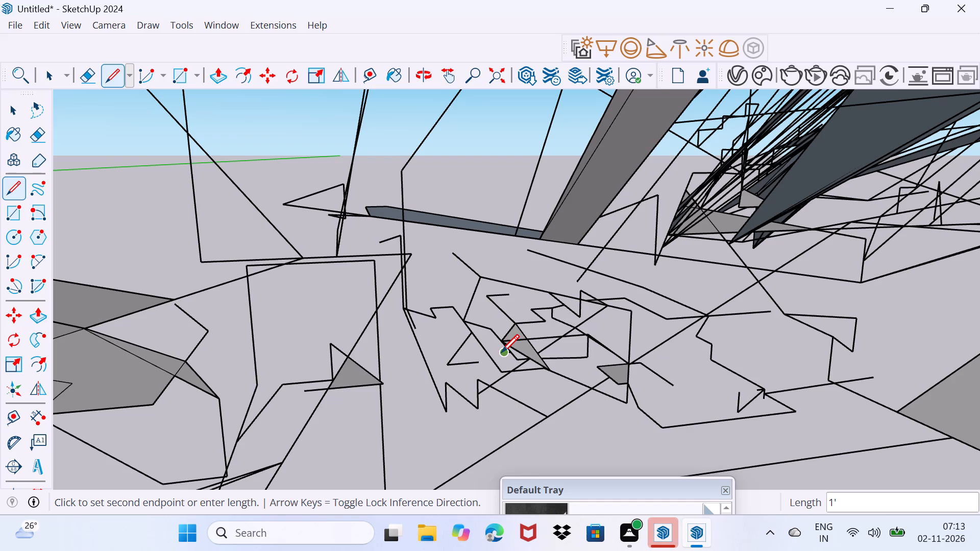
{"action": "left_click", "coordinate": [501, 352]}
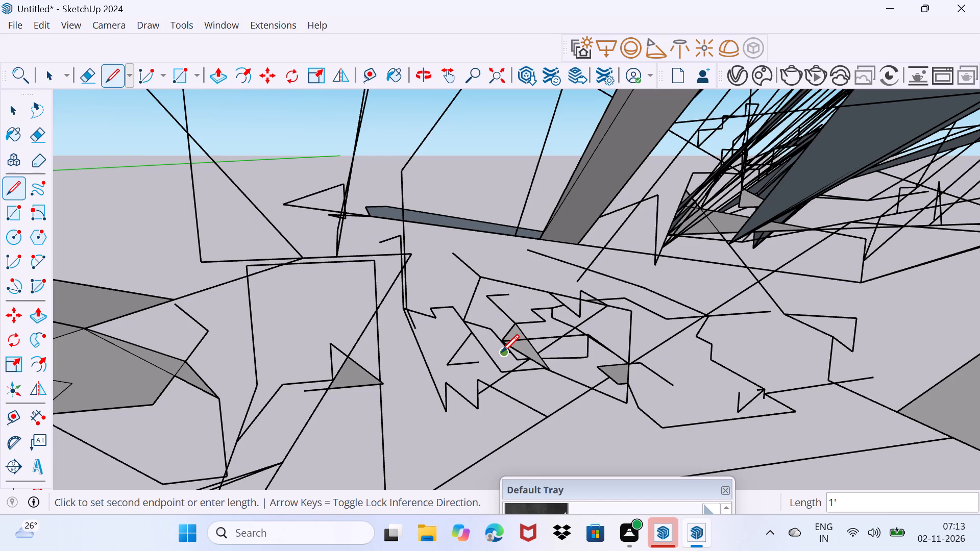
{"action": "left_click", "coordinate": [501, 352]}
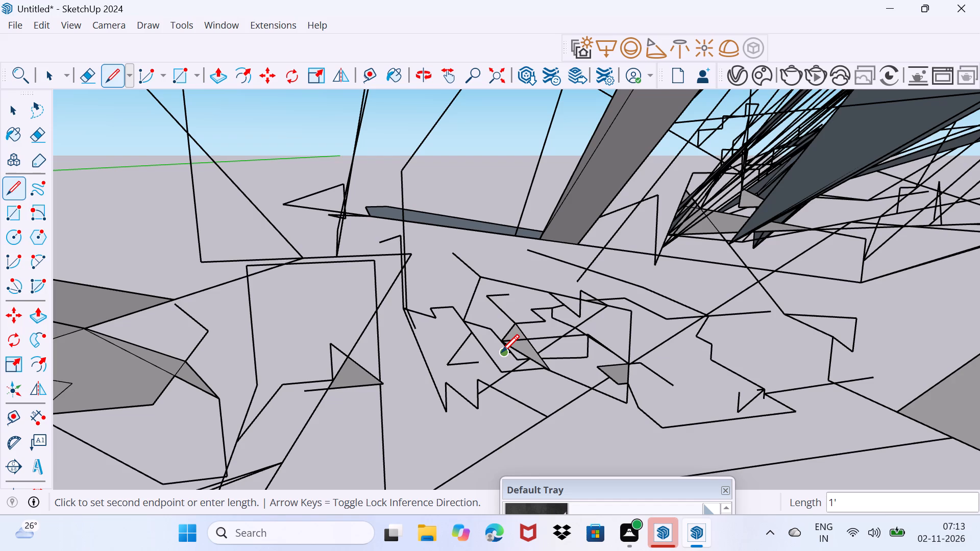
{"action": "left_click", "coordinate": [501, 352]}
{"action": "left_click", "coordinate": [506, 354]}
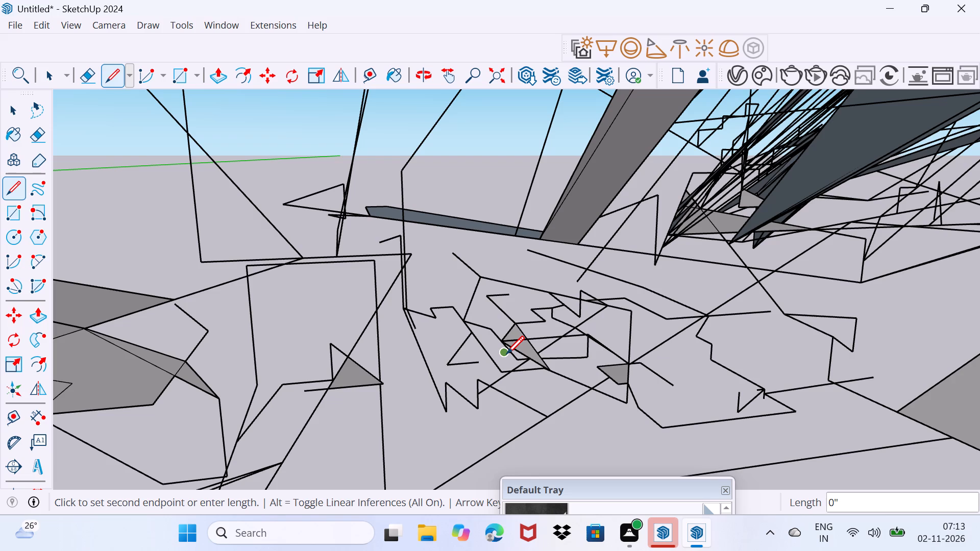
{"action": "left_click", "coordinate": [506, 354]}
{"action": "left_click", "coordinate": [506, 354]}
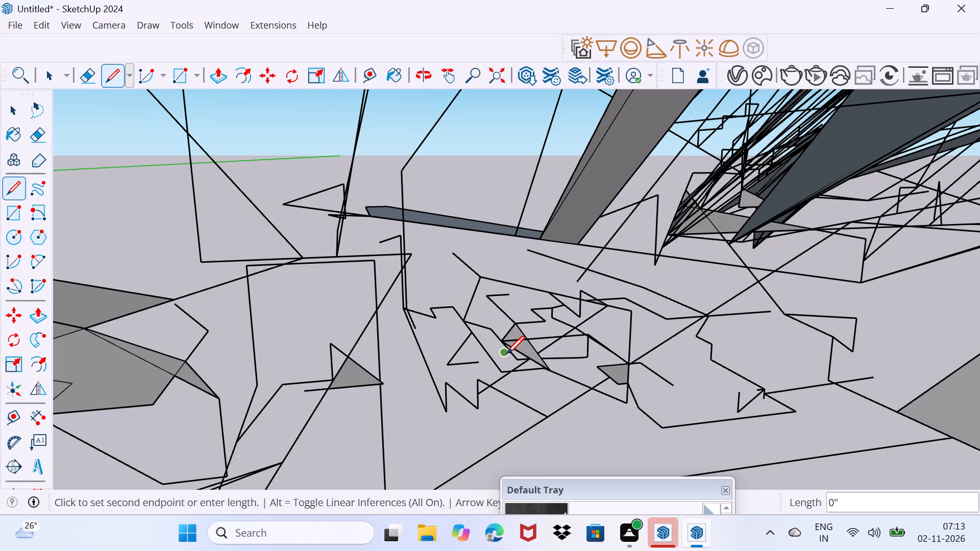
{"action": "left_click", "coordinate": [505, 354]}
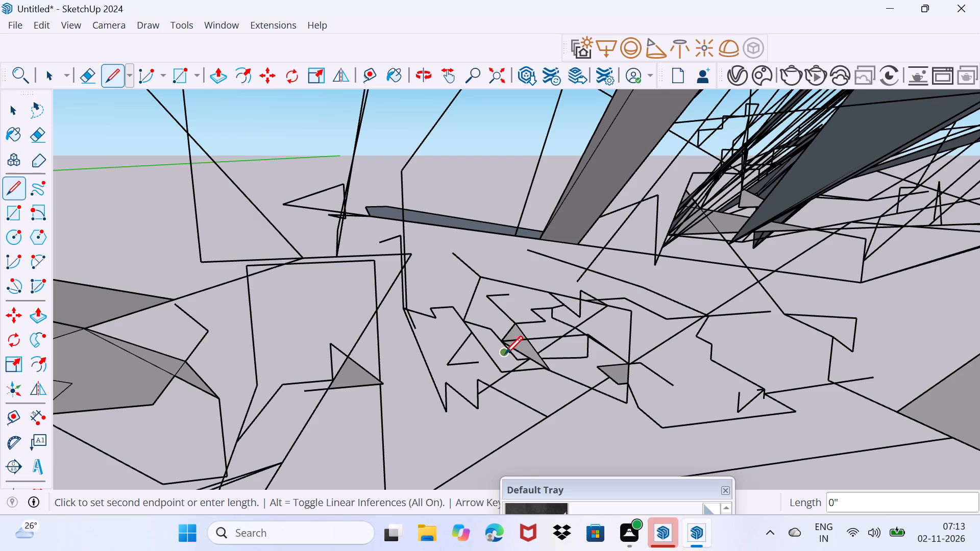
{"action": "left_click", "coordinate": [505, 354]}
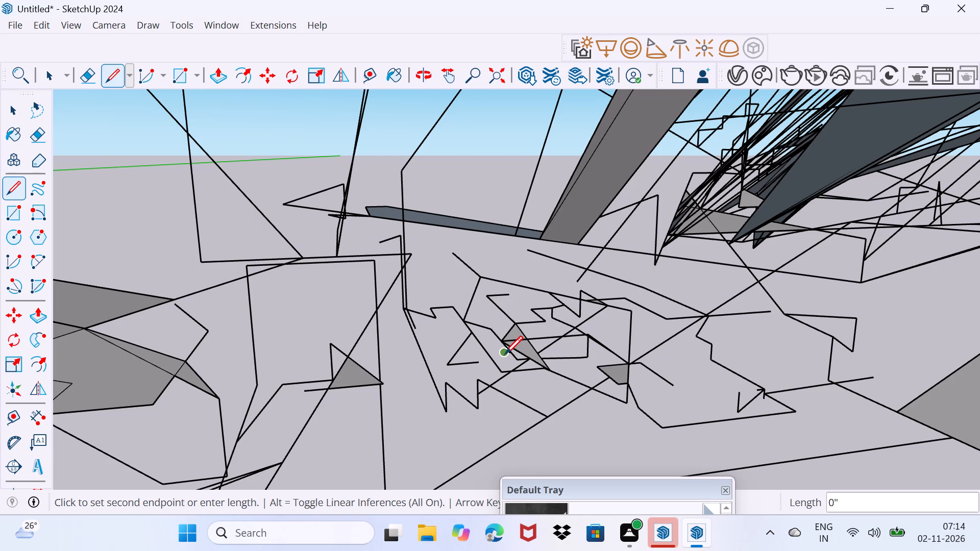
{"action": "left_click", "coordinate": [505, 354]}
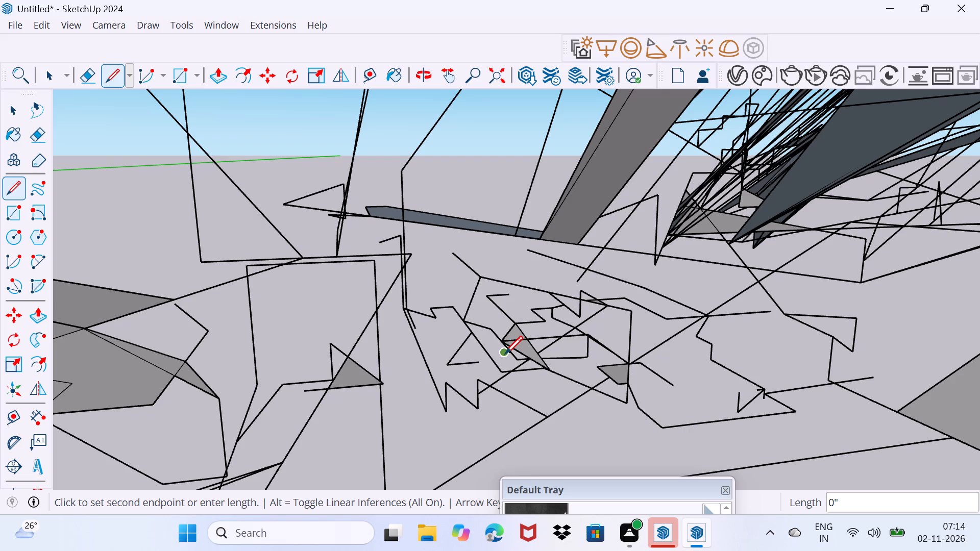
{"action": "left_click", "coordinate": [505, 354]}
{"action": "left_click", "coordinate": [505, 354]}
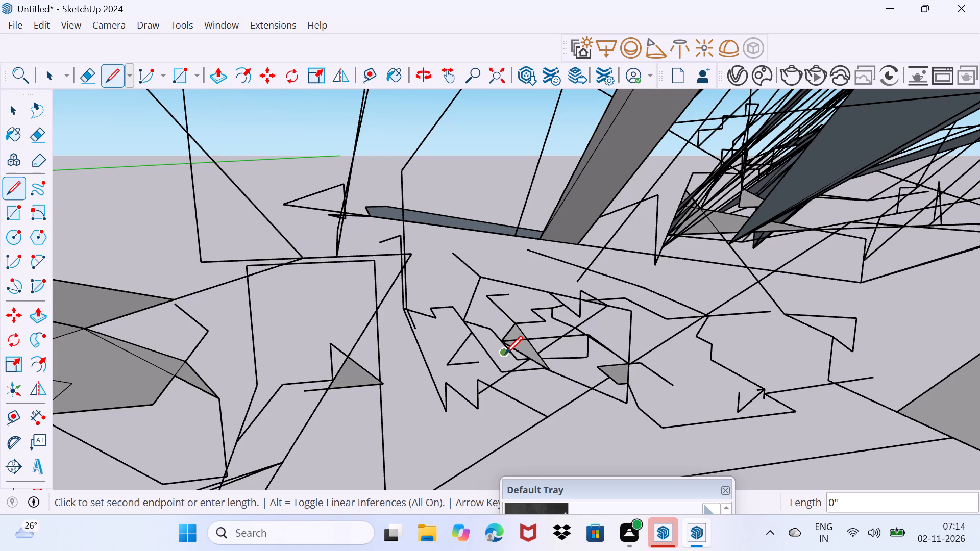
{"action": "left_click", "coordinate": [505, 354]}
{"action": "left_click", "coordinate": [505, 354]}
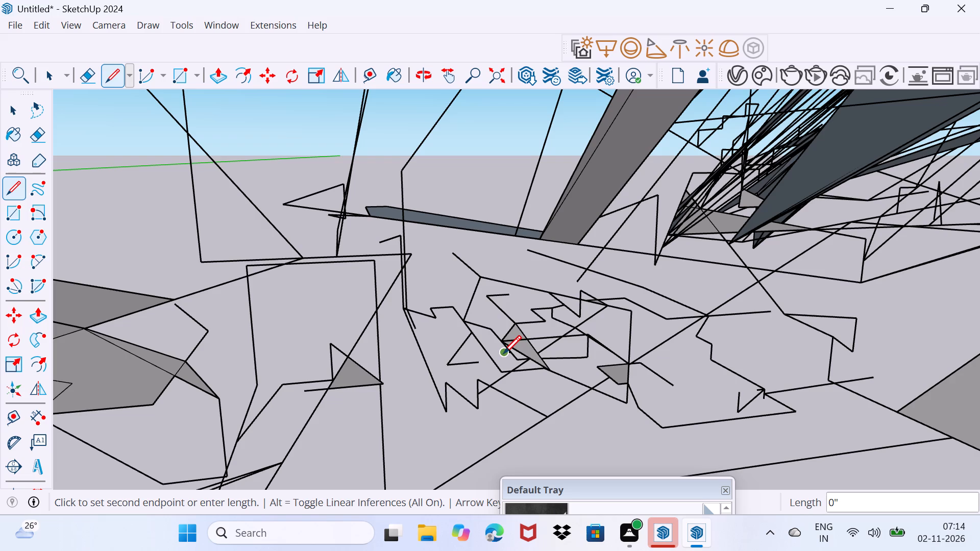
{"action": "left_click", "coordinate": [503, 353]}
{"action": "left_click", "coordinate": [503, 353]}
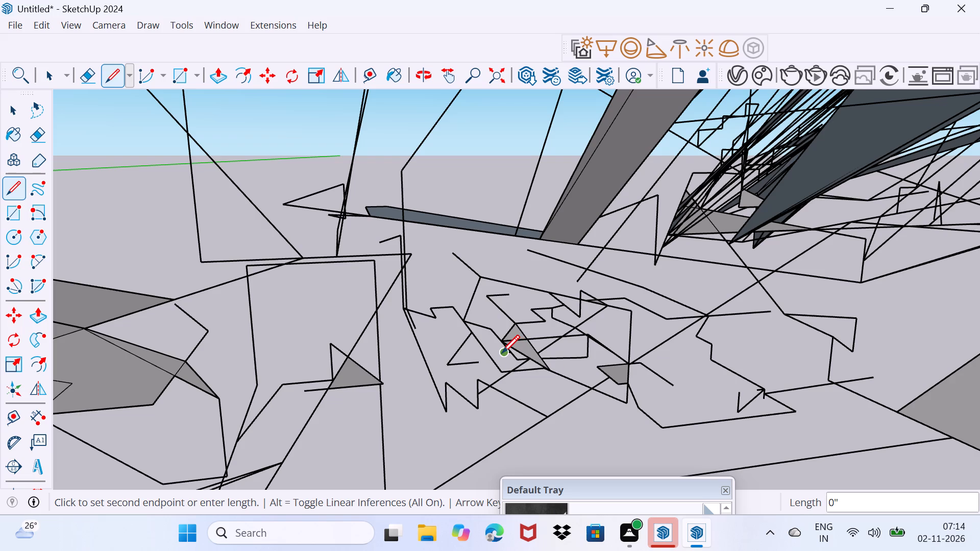
Draw from the small triangular face about 31' down to a low point, step briefly upward, and run back to the slanted edge's upper end.
{"action": "left_click", "coordinate": [502, 353]}
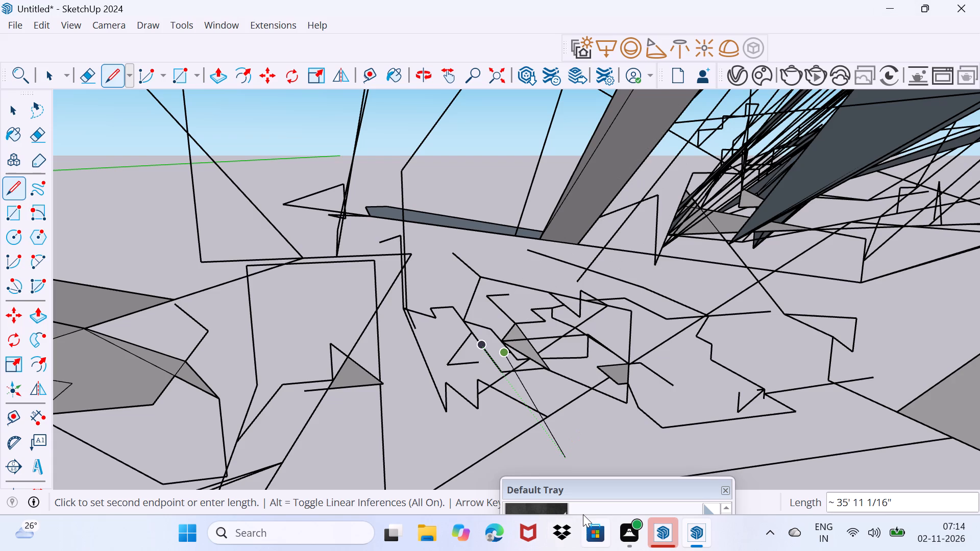
{"action": "left_click", "coordinate": [636, 436]}
{"action": "left_click", "coordinate": [641, 421]}
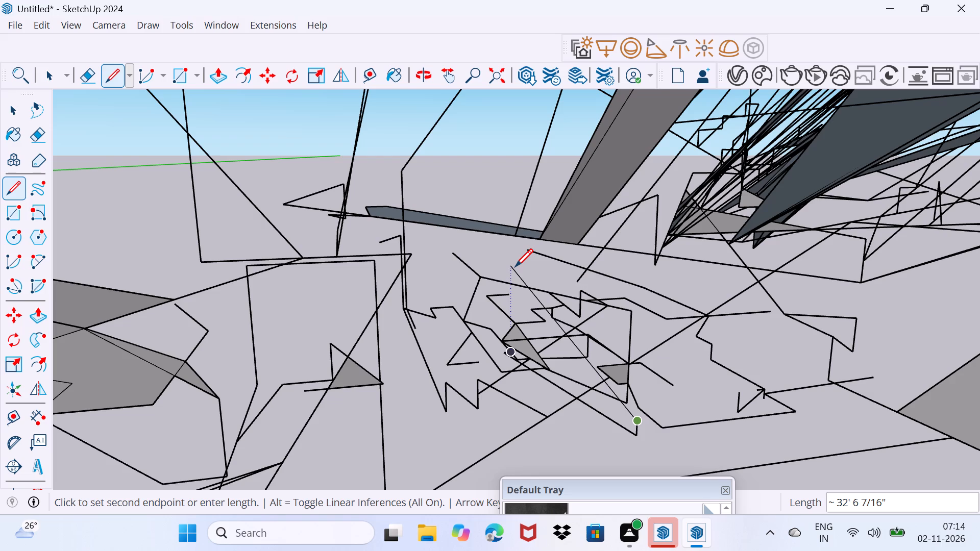
{"action": "left_click", "coordinate": [529, 254]}
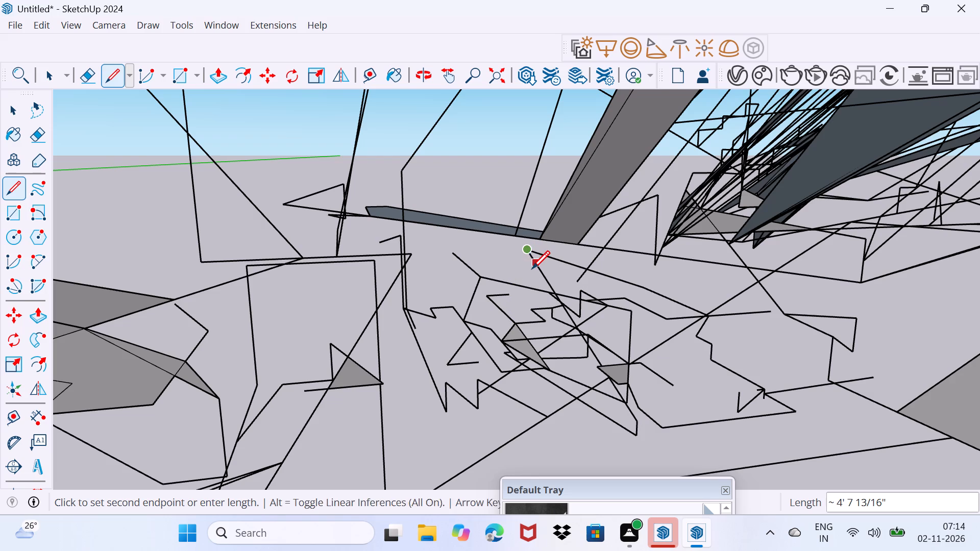
Add short strokes of about 4' 8" and 6' 8", one about 140' 5" toward the grey slab's base, and one about 157' onto the slanted edge.
{"action": "left_click", "coordinate": [532, 268]}
{"action": "left_click", "coordinate": [532, 268]}
{"action": "left_click", "coordinate": [537, 242]}
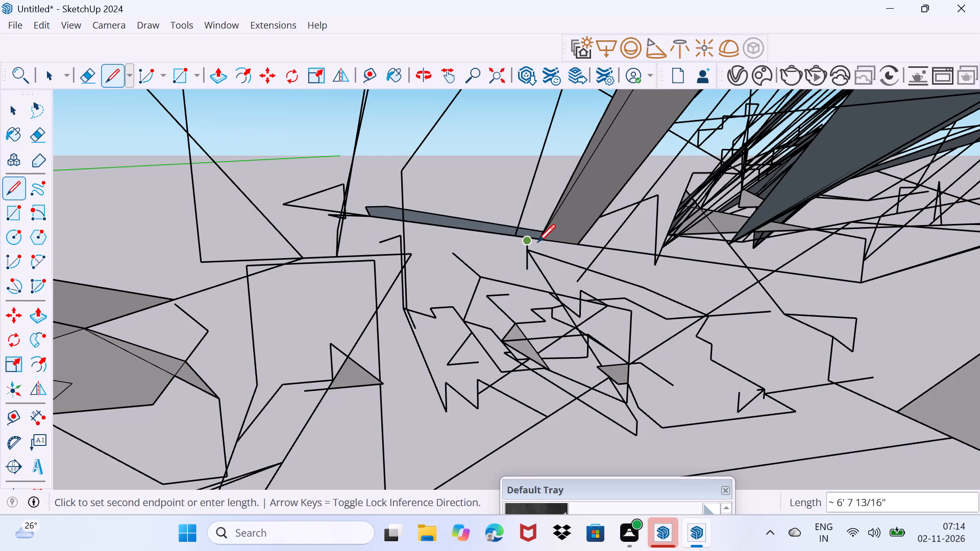
{"action": "left_click", "coordinate": [537, 242]}
{"action": "left_click", "coordinate": [537, 242]}
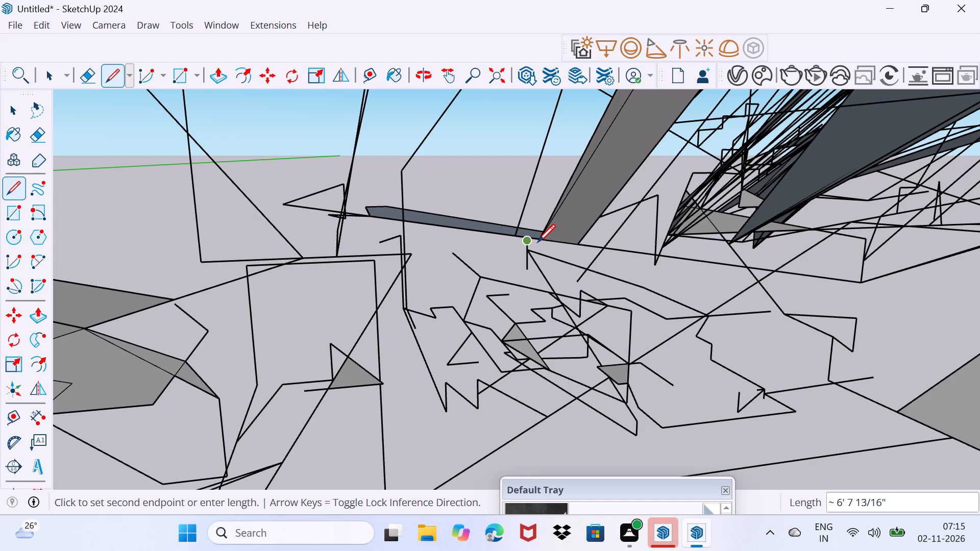
{"action": "left_click", "coordinate": [537, 242]}
{"action": "left_click", "coordinate": [537, 242]}
{"action": "left_click", "coordinate": [549, 245]}
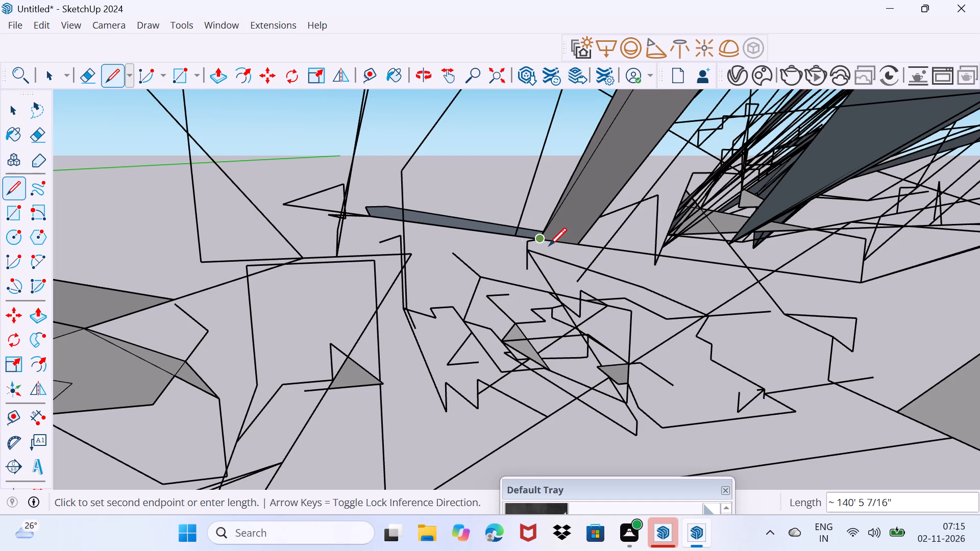
{"action": "left_click", "coordinate": [557, 248]}
{"action": "left_click", "coordinate": [558, 261]}
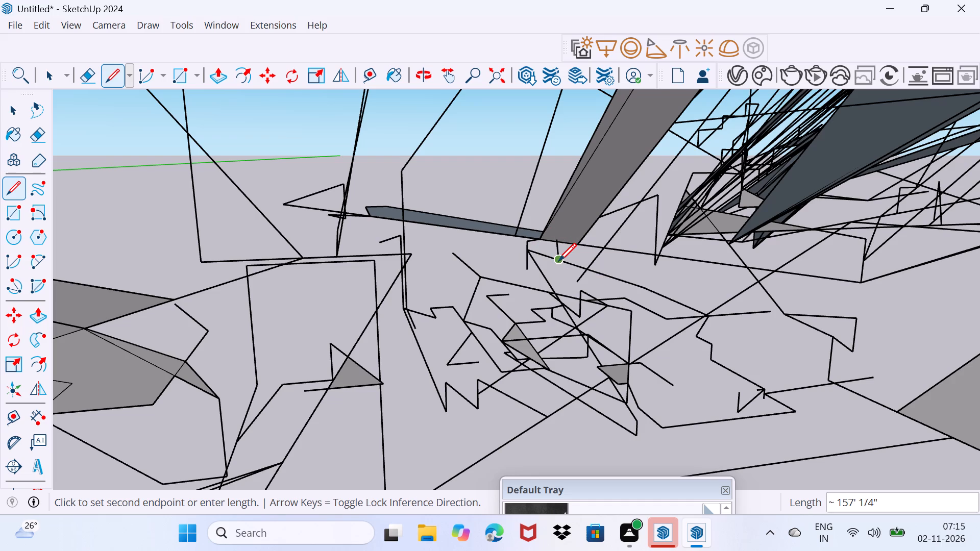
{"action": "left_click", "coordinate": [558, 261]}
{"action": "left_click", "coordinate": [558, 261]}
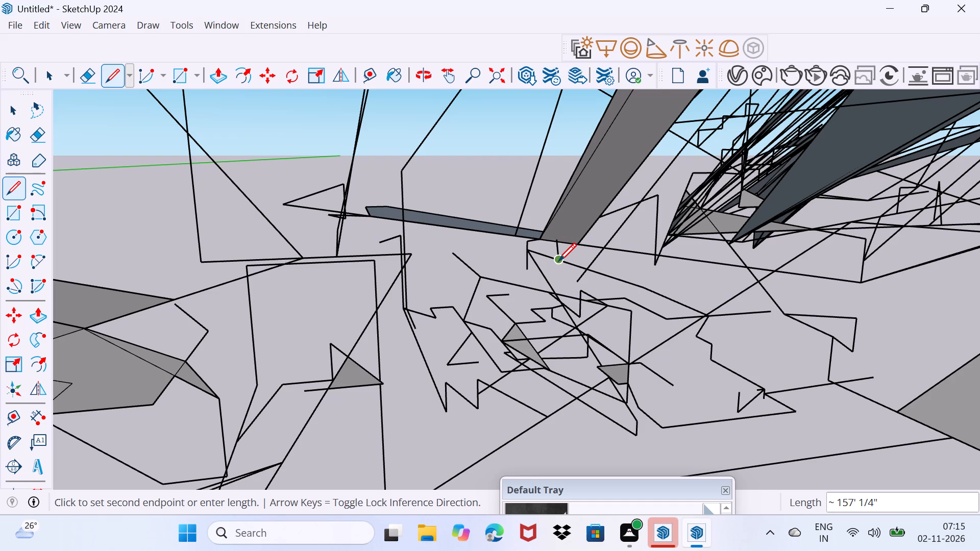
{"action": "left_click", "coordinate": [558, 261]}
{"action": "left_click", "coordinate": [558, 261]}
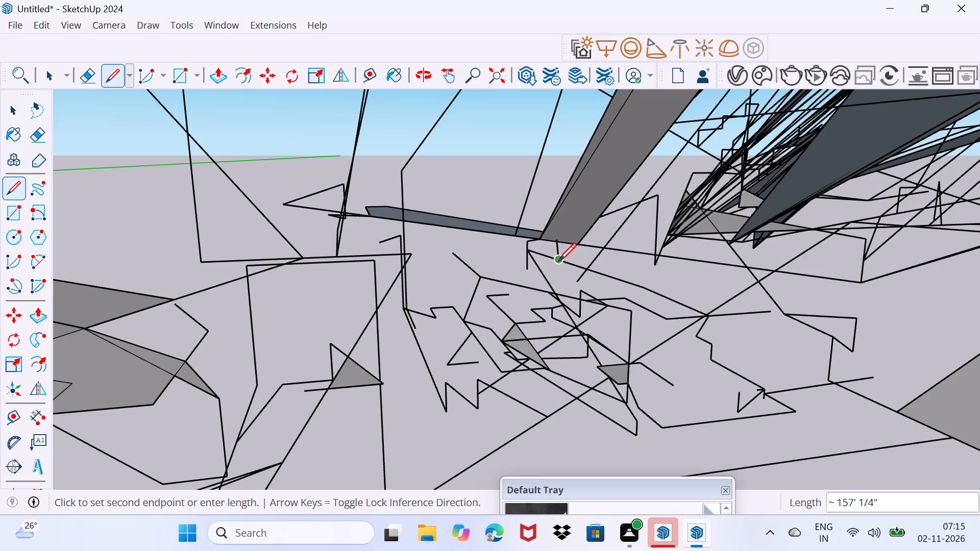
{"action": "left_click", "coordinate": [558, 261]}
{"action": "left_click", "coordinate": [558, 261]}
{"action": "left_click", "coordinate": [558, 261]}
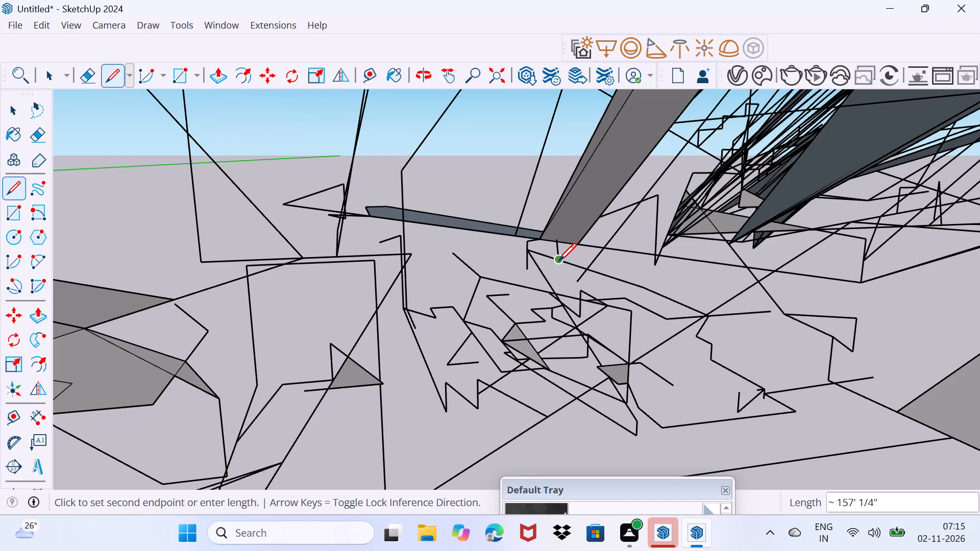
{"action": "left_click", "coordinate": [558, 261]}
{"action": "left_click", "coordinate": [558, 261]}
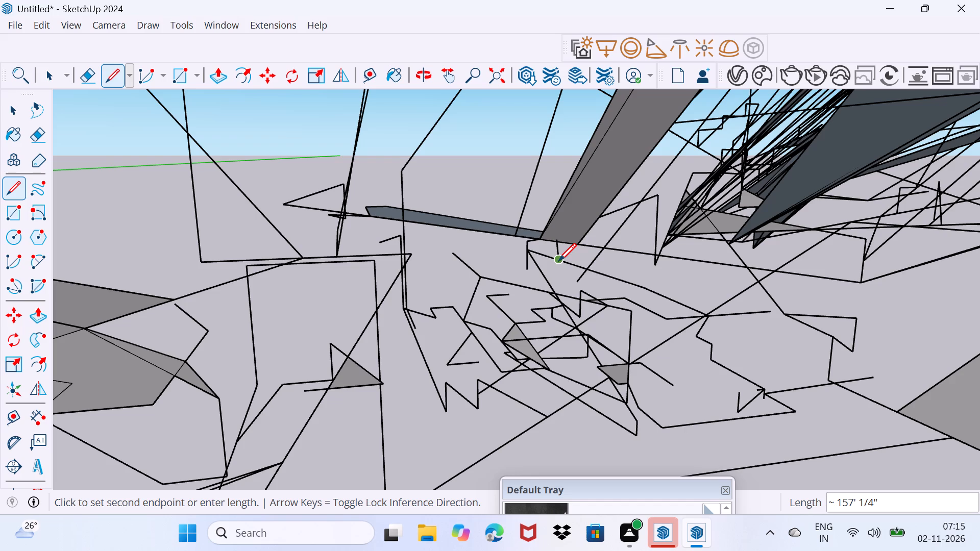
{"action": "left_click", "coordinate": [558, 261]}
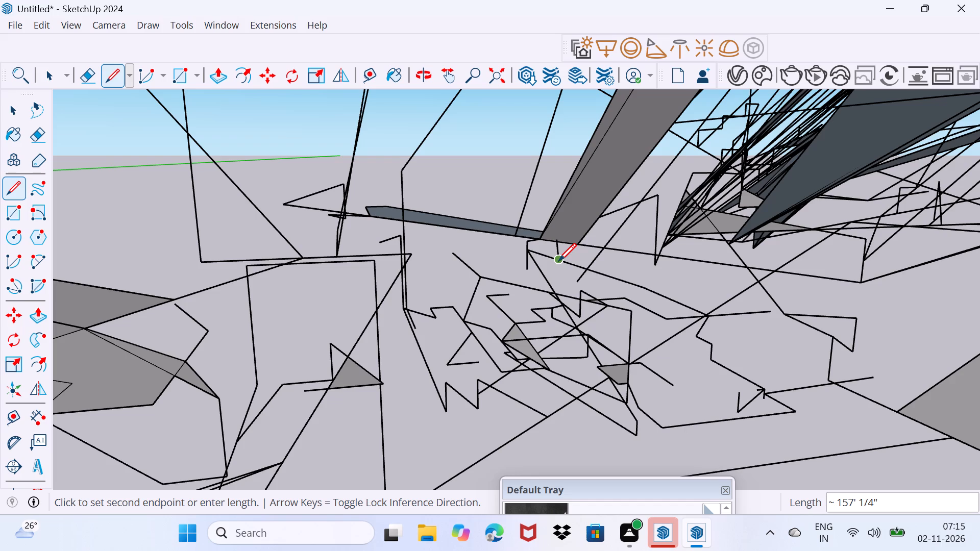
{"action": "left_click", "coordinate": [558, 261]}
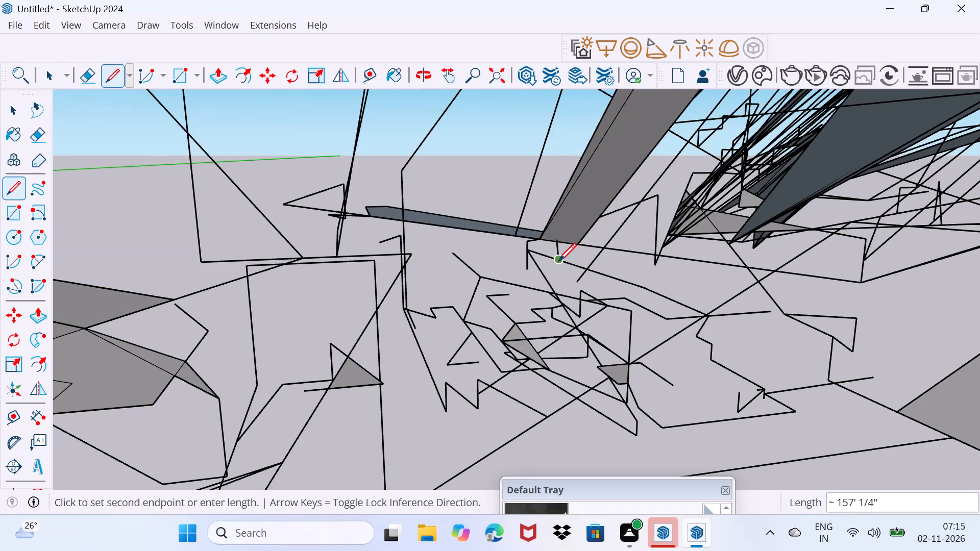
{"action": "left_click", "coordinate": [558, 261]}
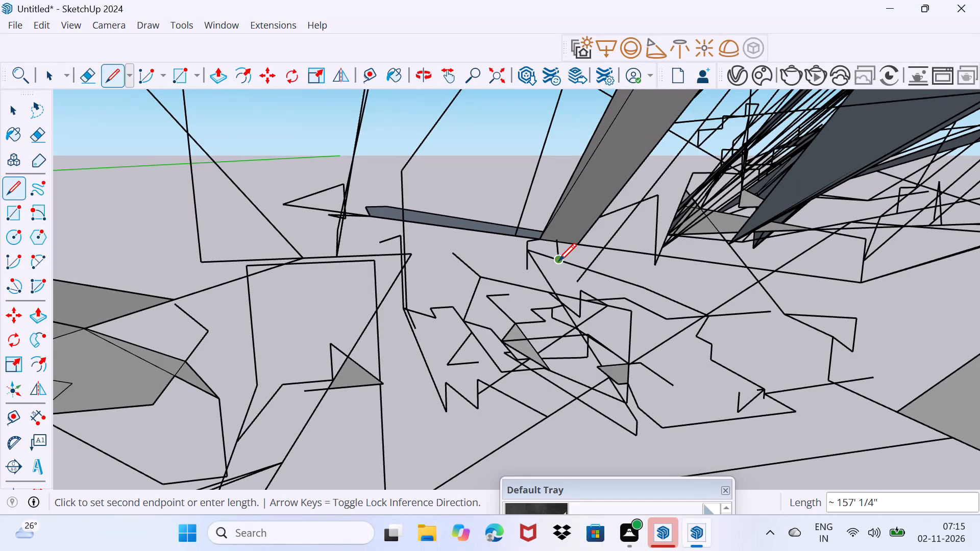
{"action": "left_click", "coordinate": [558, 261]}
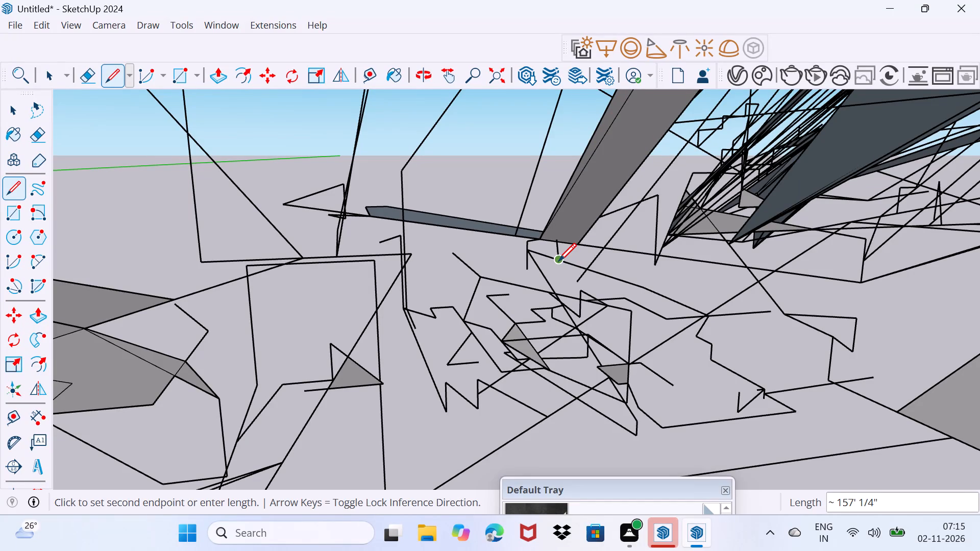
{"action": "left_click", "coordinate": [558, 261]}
Extend the line down about 4' 8", run to below the small triangular face, and return to the zigzag corner, closing a small face.
{"action": "left_click", "coordinate": [558, 276]}
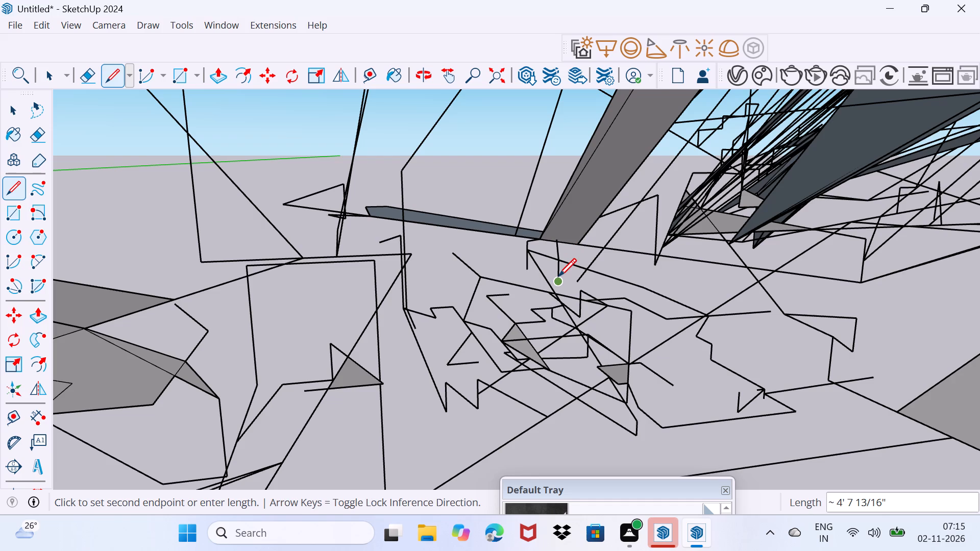
{"action": "left_click", "coordinate": [558, 276]}
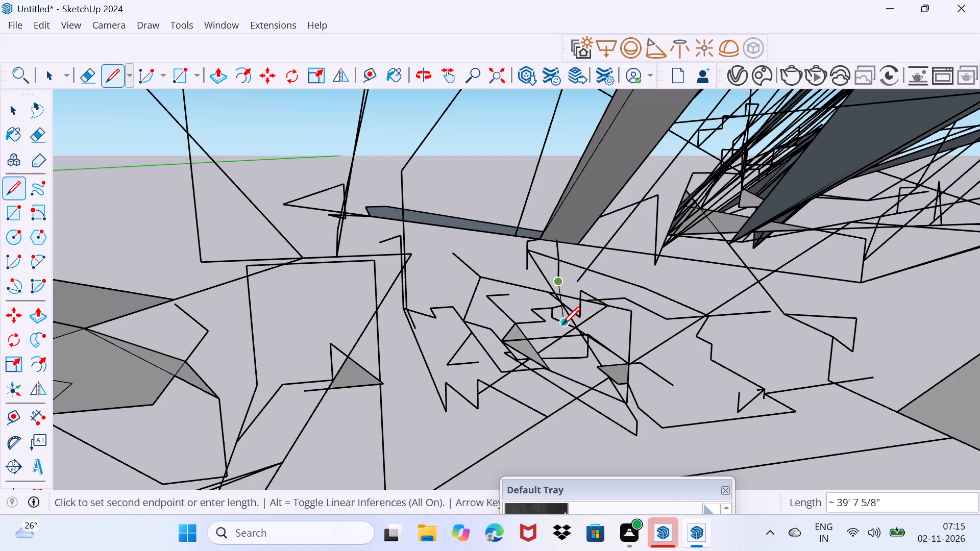
{"action": "left_click", "coordinate": [526, 371]}
{"action": "left_click", "coordinate": [527, 382]}
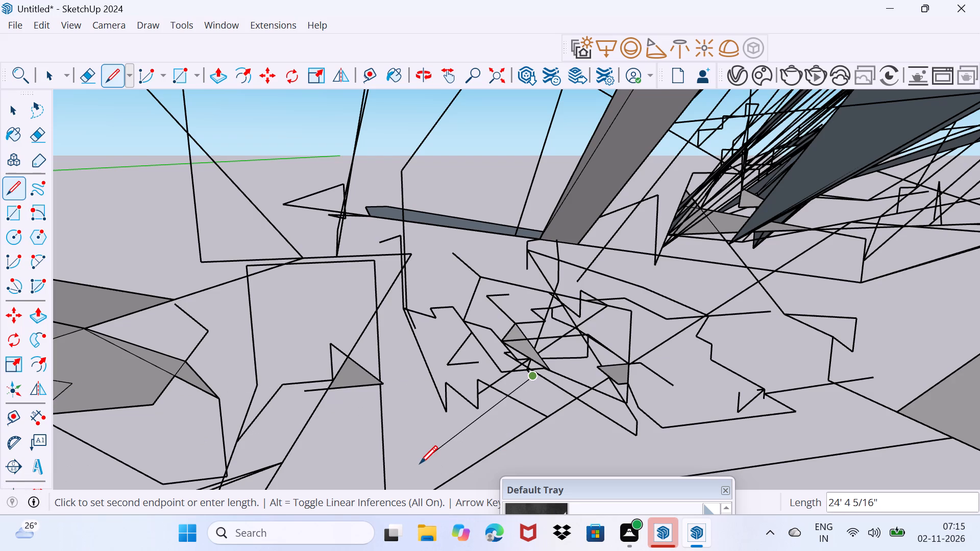
{"action": "left_click", "coordinate": [462, 331]}
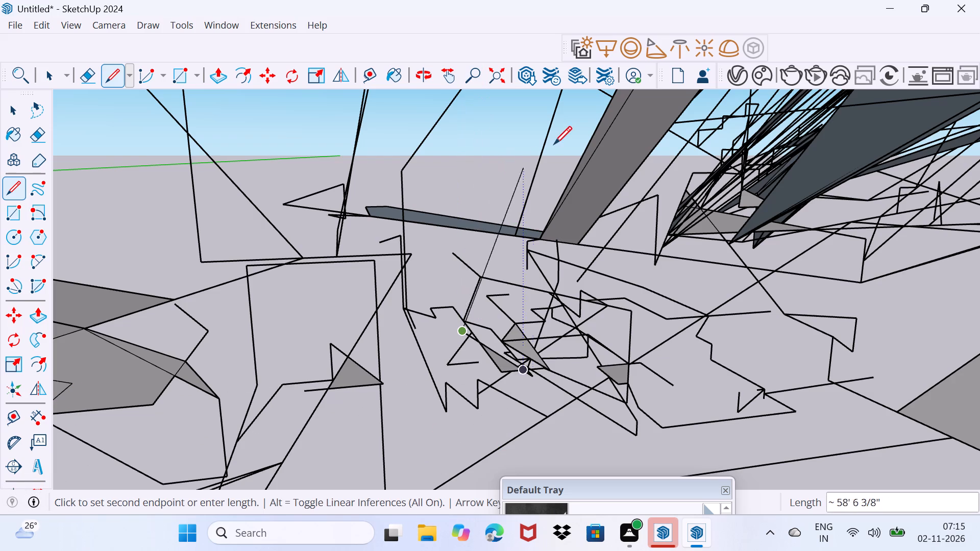
Draw up to the flat blade, about 4' 1" back to the slanted edge's end, and down to the notch's endpoint, closing the larger face.
{"action": "left_click", "coordinate": [540, 221]}
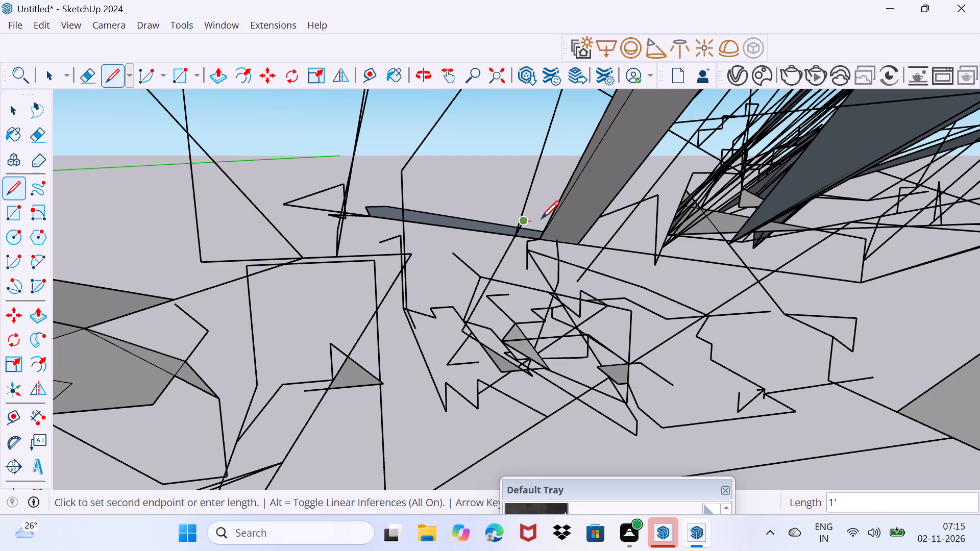
{"action": "left_click", "coordinate": [540, 247]}
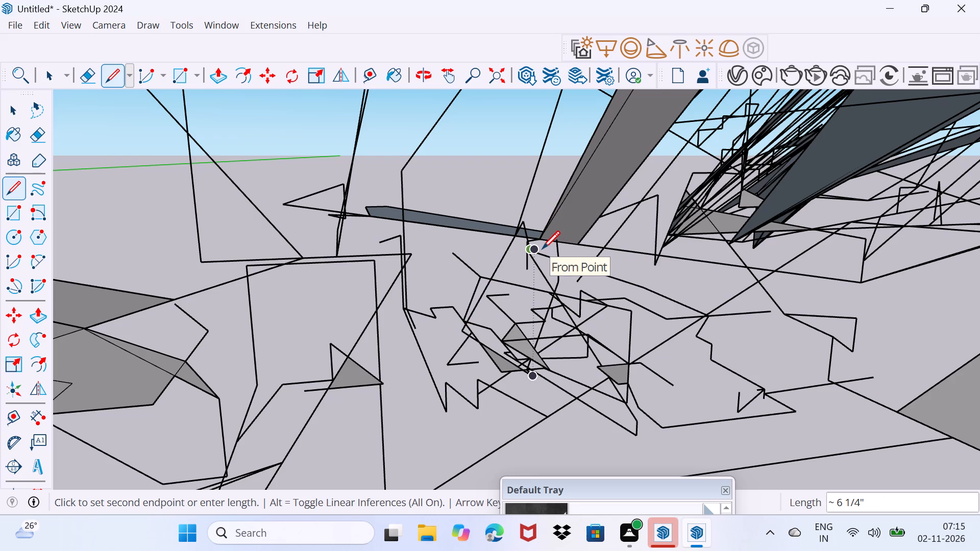
{"action": "left_click", "coordinate": [542, 248]}
{"action": "left_click", "coordinate": [544, 298]}
{"action": "left_click", "coordinate": [548, 298]}
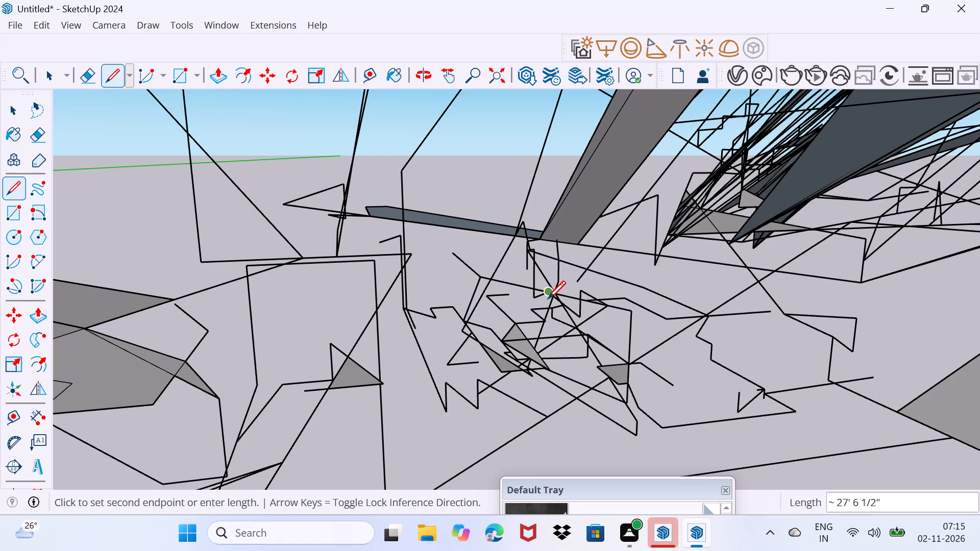
{"action": "left_click", "coordinate": [547, 307]}
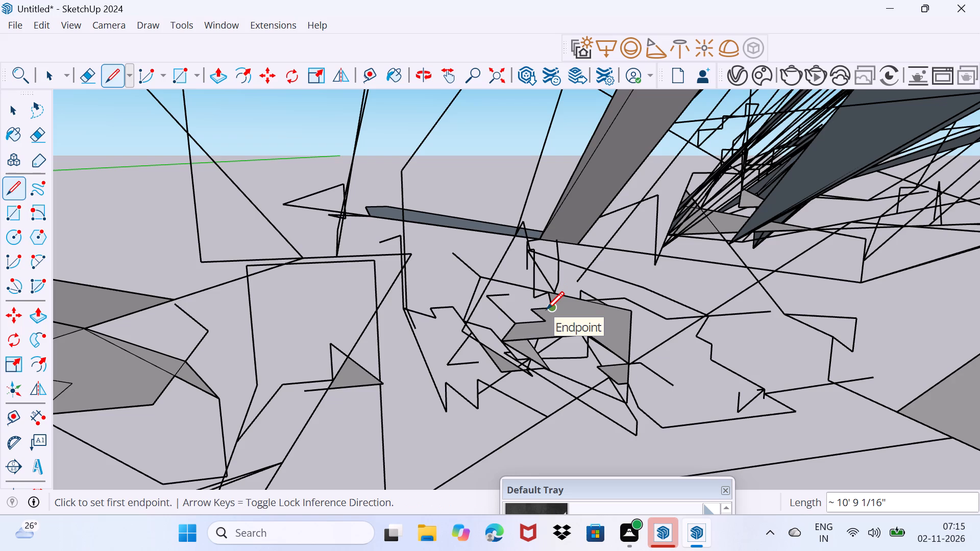
Draw a line about 8' 10" from the notch's endpoint across the new face to the small hook on its upper edge.
{"action": "left_click", "coordinate": [546, 309]}
{"action": "left_click", "coordinate": [547, 309]}
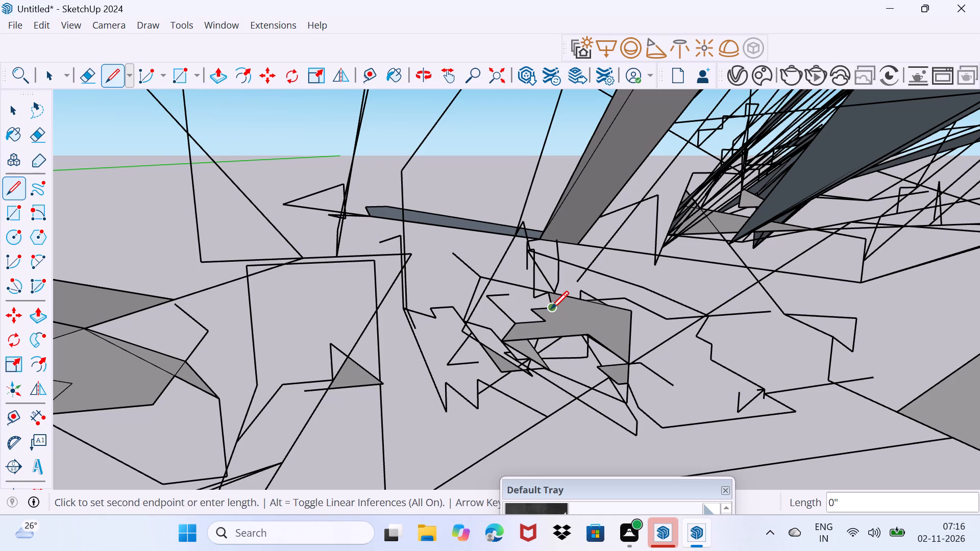
{"action": "left_click", "coordinate": [553, 308]}
{"action": "left_click", "coordinate": [556, 306]}
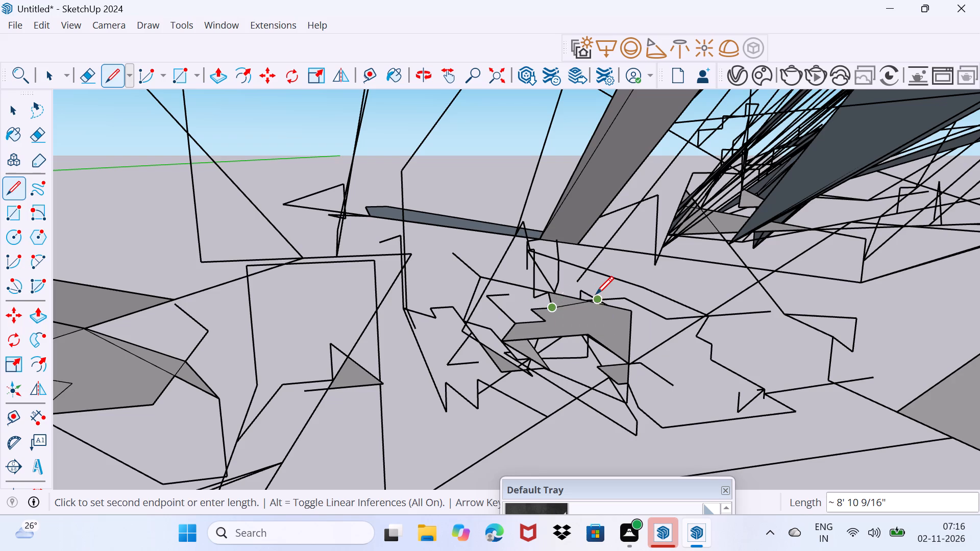
{"action": "left_click", "coordinate": [596, 294]}
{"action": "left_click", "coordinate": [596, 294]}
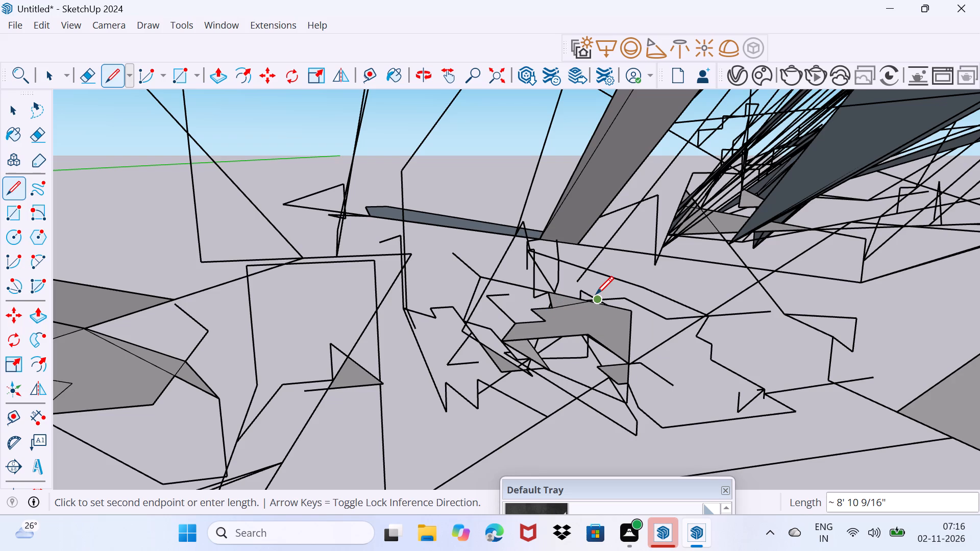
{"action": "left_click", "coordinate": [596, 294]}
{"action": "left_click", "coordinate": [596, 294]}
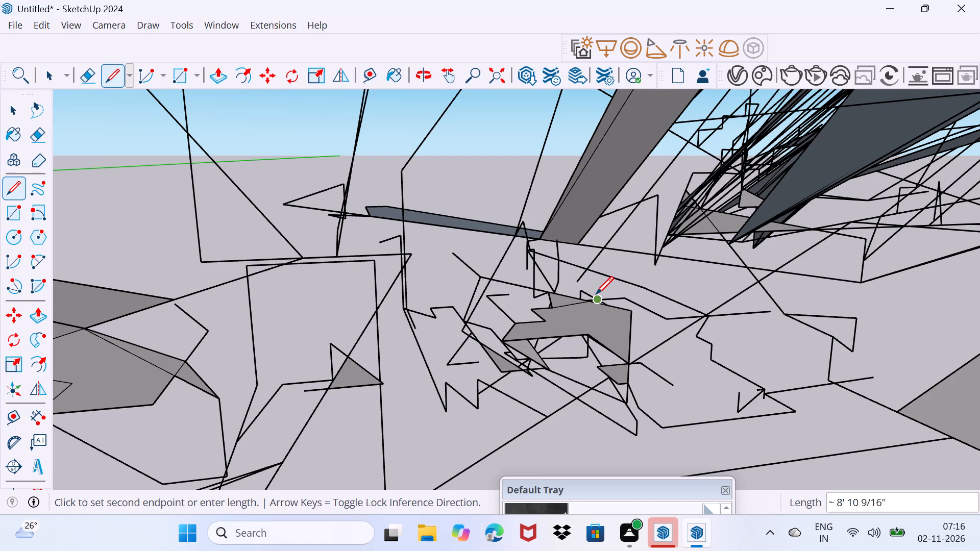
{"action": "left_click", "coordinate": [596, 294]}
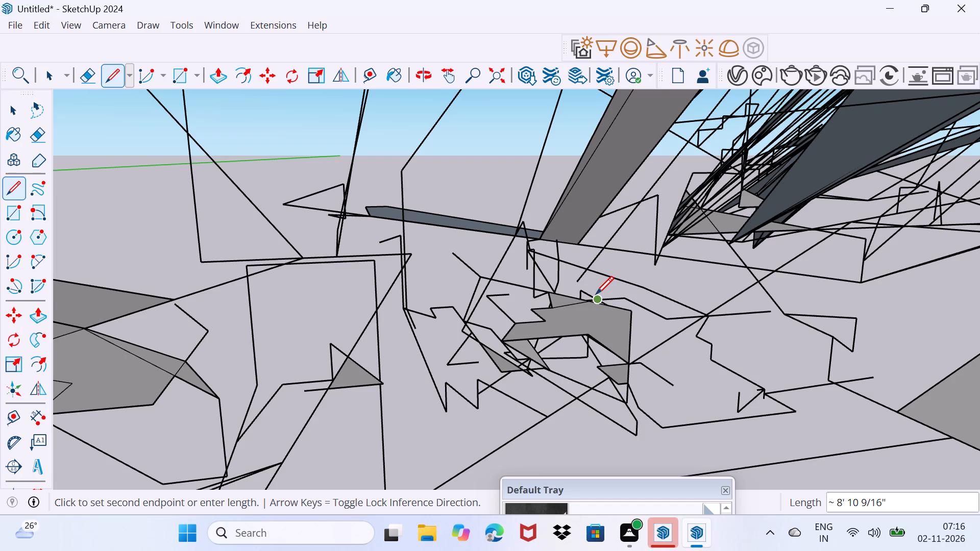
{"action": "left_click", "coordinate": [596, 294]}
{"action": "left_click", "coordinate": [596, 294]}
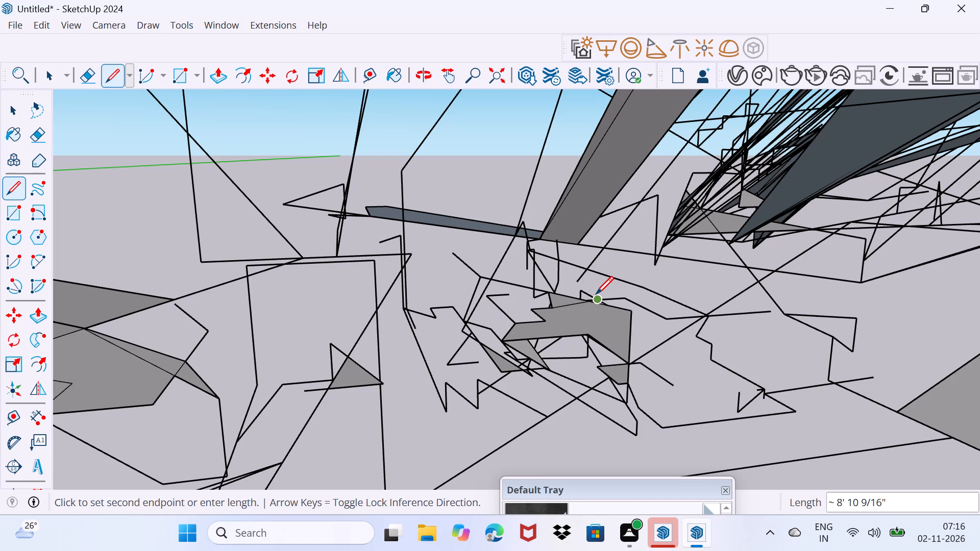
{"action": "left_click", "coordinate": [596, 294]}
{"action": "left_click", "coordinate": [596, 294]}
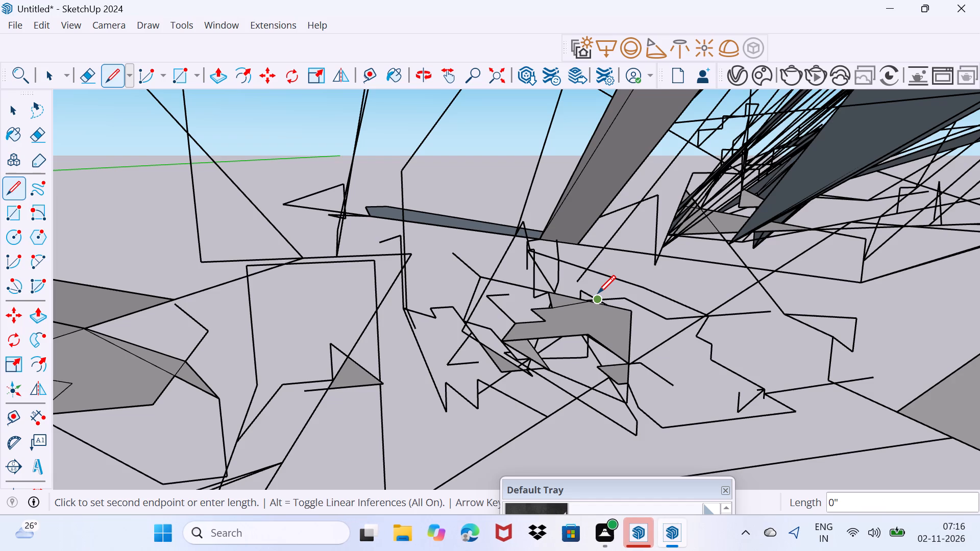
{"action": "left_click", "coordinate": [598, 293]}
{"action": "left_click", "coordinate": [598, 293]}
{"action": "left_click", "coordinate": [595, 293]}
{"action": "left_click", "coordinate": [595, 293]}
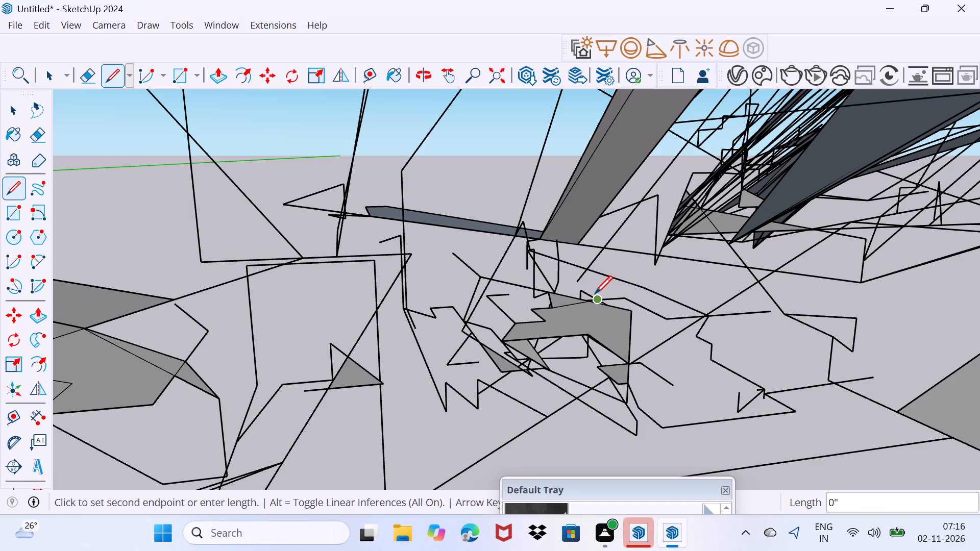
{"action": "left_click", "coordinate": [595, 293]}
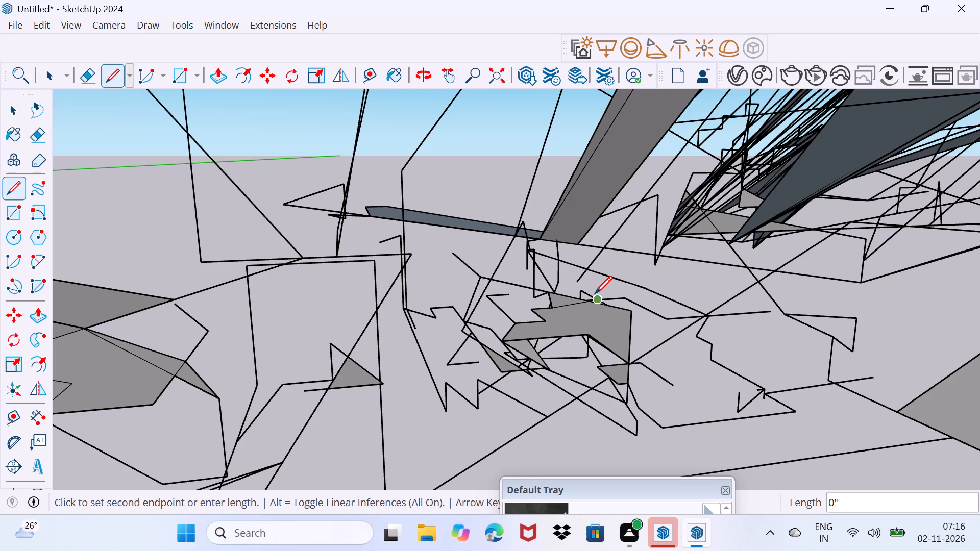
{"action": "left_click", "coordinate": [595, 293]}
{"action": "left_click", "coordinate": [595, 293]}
Draw a short stroke about 1' 9" from the hook back along the new face's upper edge.
{"action": "left_click", "coordinate": [590, 299]}
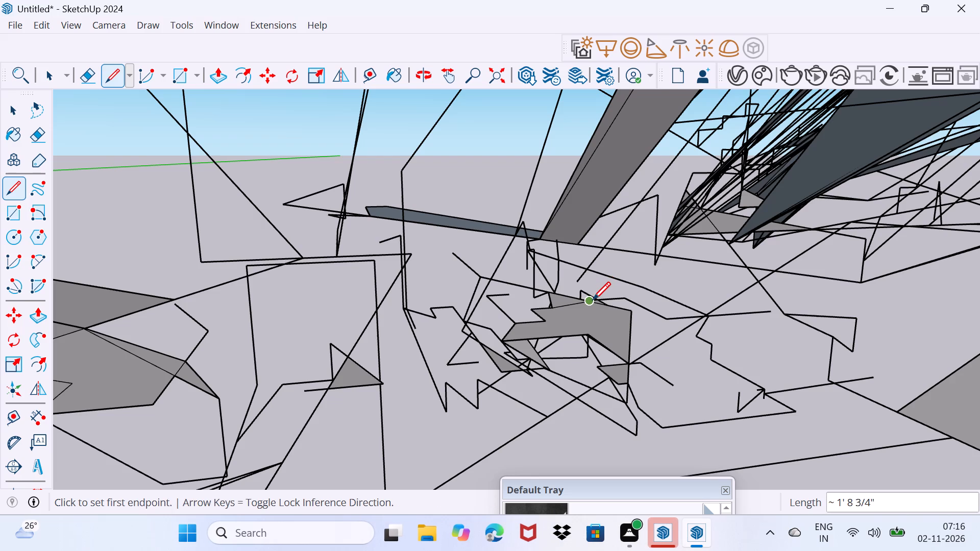
{"action": "left_click", "coordinate": [593, 299]}
{"action": "left_click", "coordinate": [593, 299]}
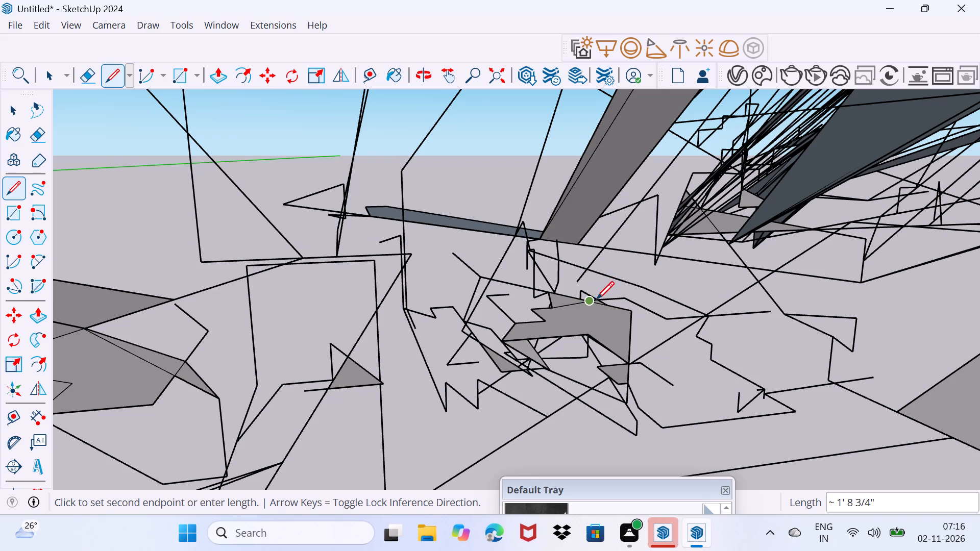
Draw short connected strokes from the small hook along the larger face's upper edge toward its corner, including one about 3' 11" long.
{"action": "left_click", "coordinate": [602, 297]}
{"action": "left_click", "coordinate": [593, 304]}
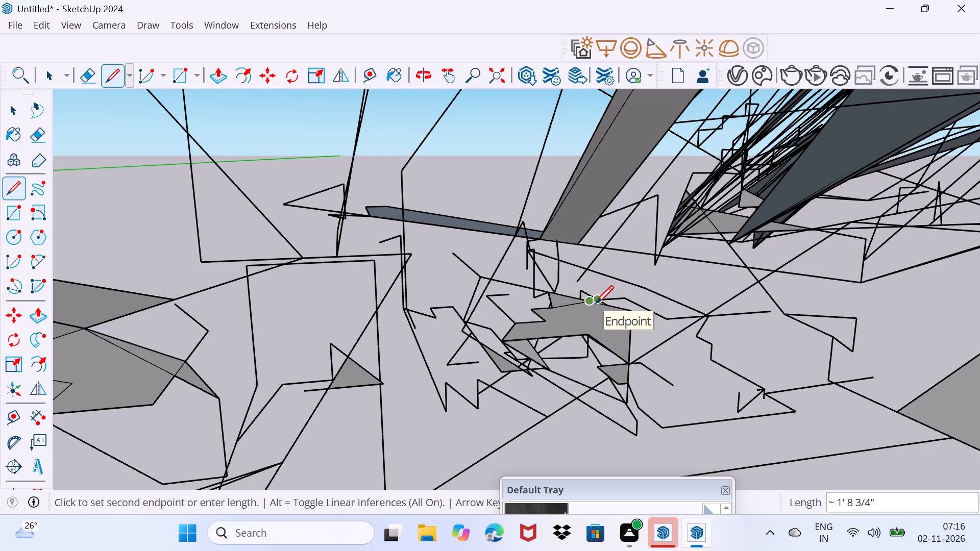
{"action": "left_click", "coordinate": [596, 303]}
{"action": "left_click", "coordinate": [595, 305]}
{"action": "left_click", "coordinate": [610, 296]}
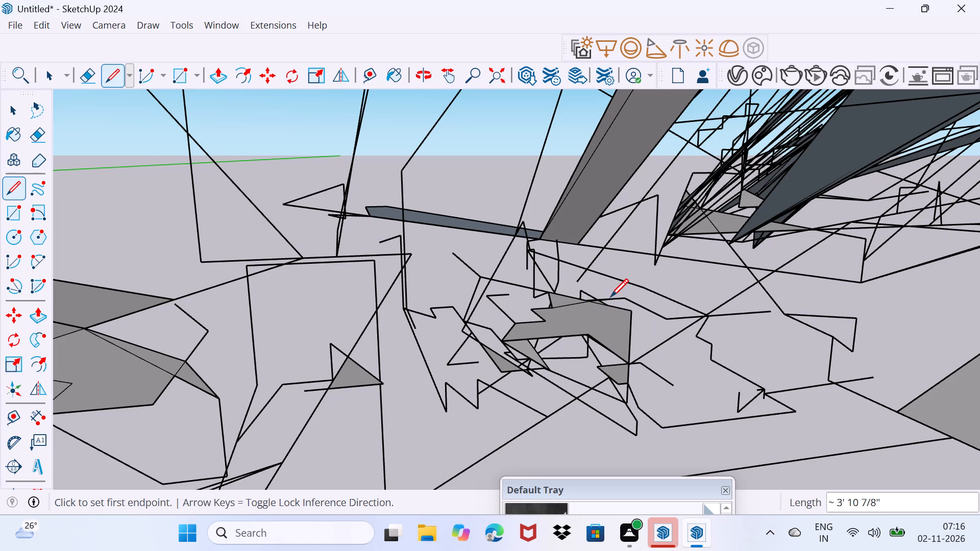
{"action": "left_click", "coordinate": [609, 308]}
{"action": "left_click", "coordinate": [612, 308]}
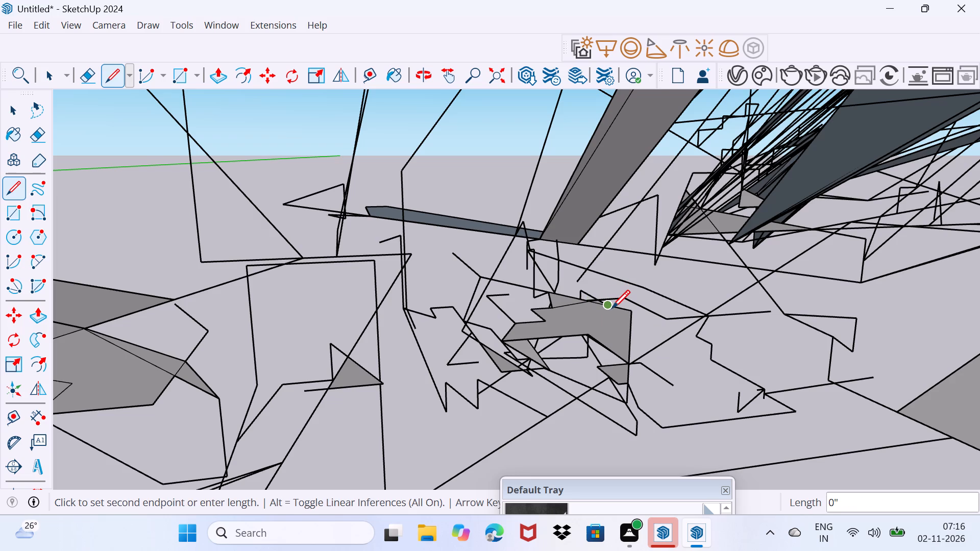
{"action": "left_click", "coordinate": [612, 308]}
{"action": "left_click", "coordinate": [612, 308]}
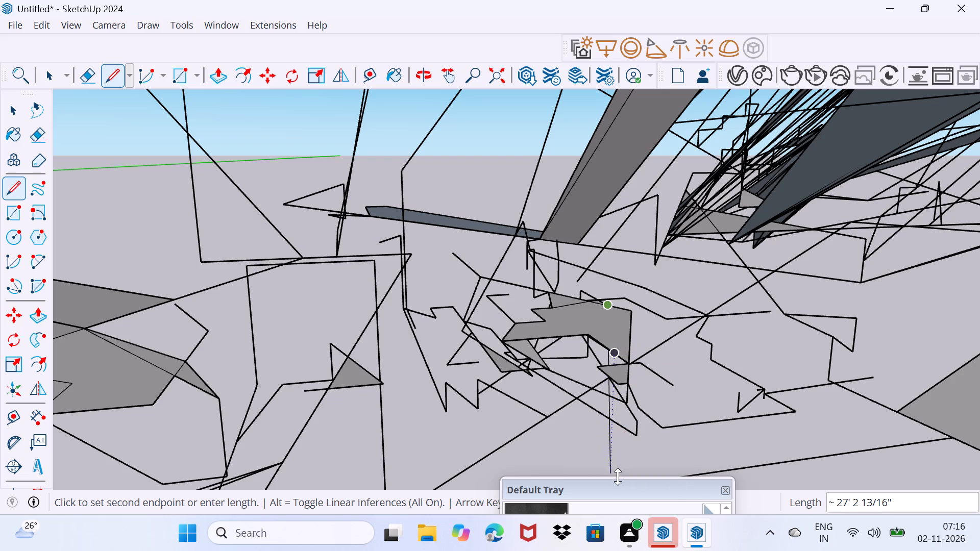
{"action": "left_click", "coordinate": [606, 322]}
{"action": "left_click", "coordinate": [623, 313]}
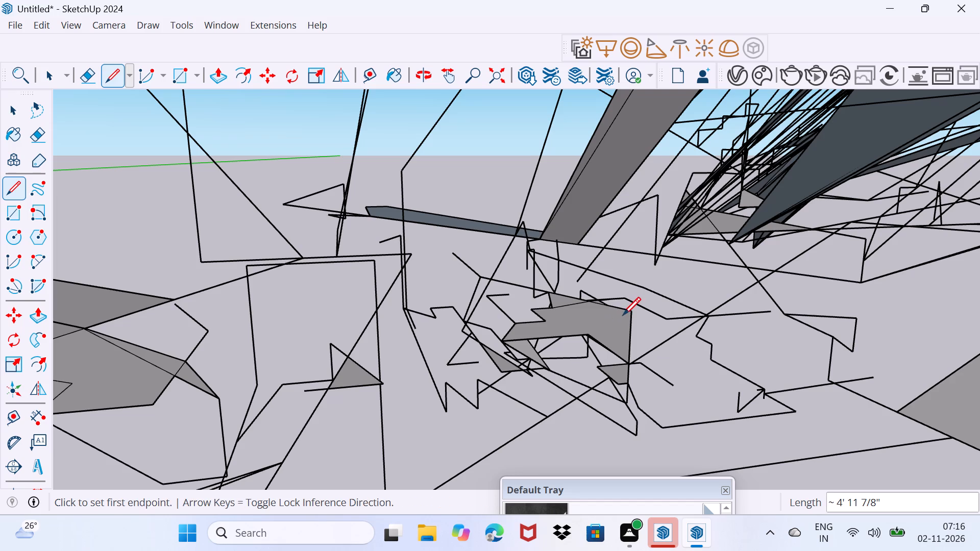
Draw from the larger face's upper corner to the adjacent zigzag line, closing a thin sliver face along the upper edge.
{"action": "left_click", "coordinate": [623, 316]}
{"action": "left_click", "coordinate": [636, 304]}
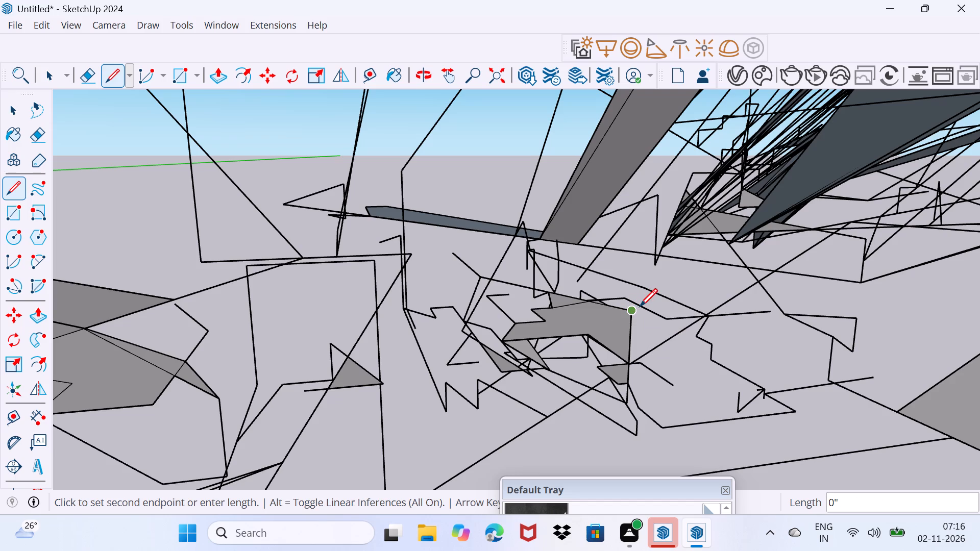
{"action": "left_click", "coordinate": [640, 306]}
{"action": "left_click", "coordinate": [640, 306]}
{"action": "left_click", "coordinate": [648, 303]}
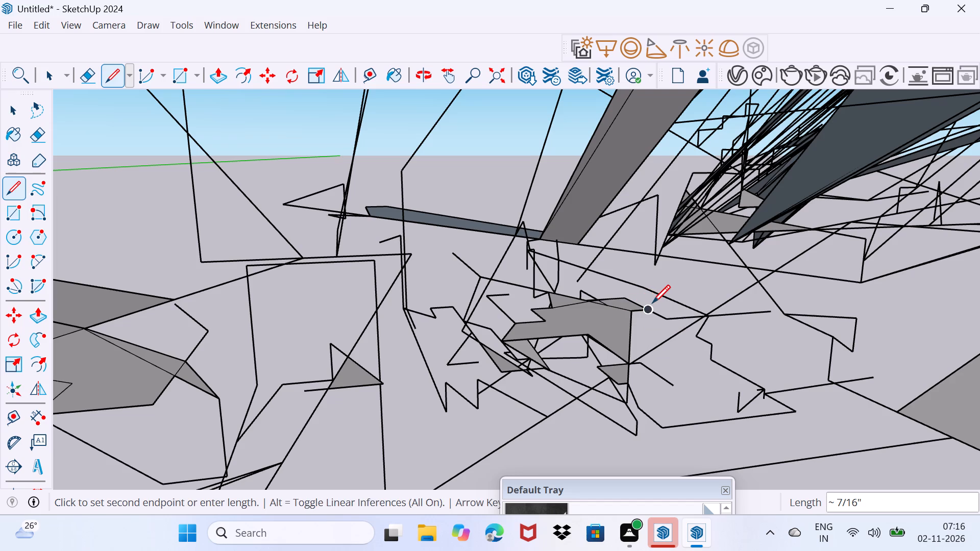
{"action": "left_click", "coordinate": [652, 303]}
{"action": "left_click", "coordinate": [652, 303]}
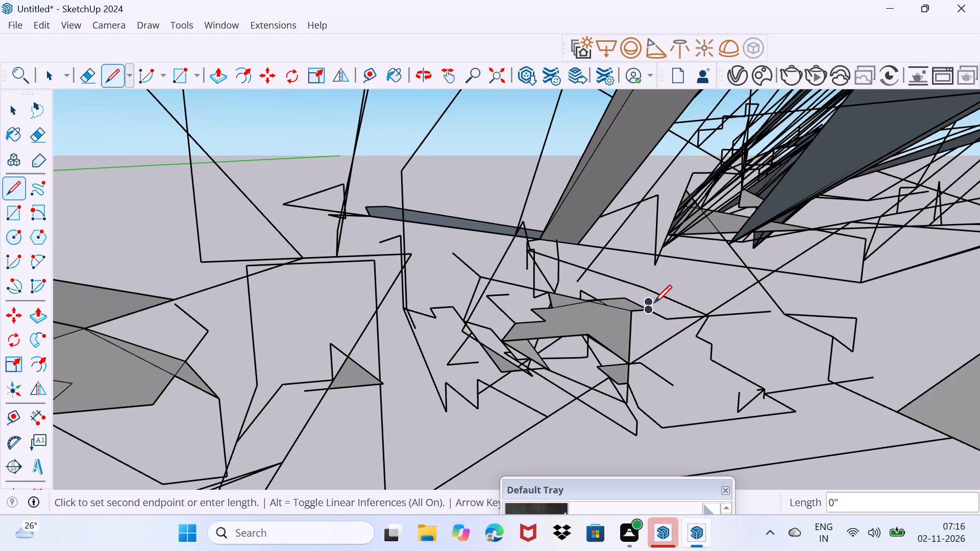
Draw a stroke about 7' 10" long just beyond the sliver face's tip, with a short tick at its far end.
{"action": "left_click", "coordinate": [654, 303]}
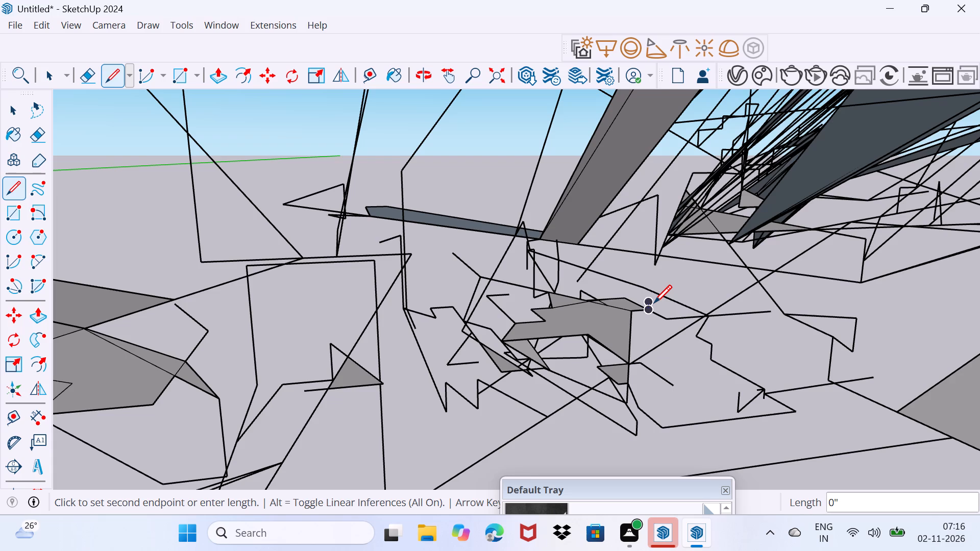
{"action": "left_click", "coordinate": [654, 303]}
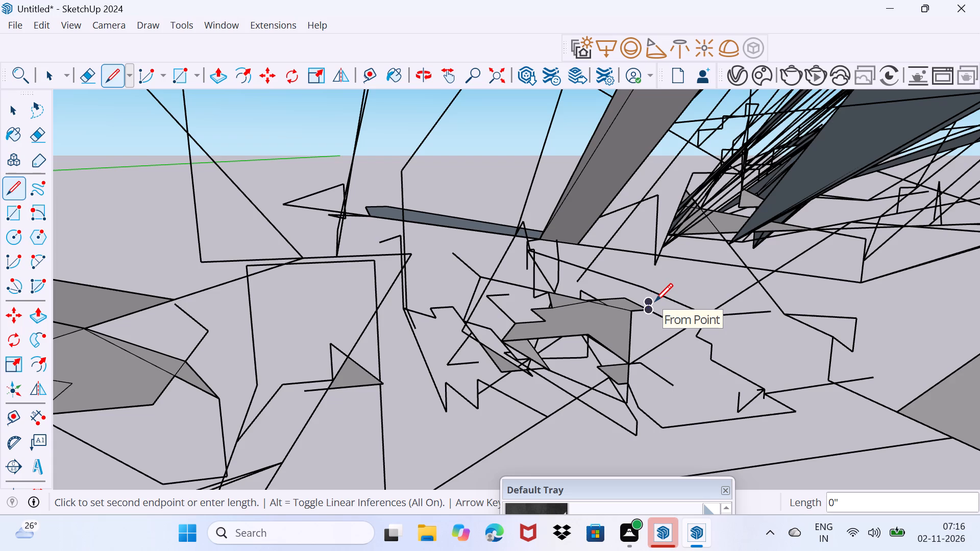
{"action": "left_click", "coordinate": [655, 301]}
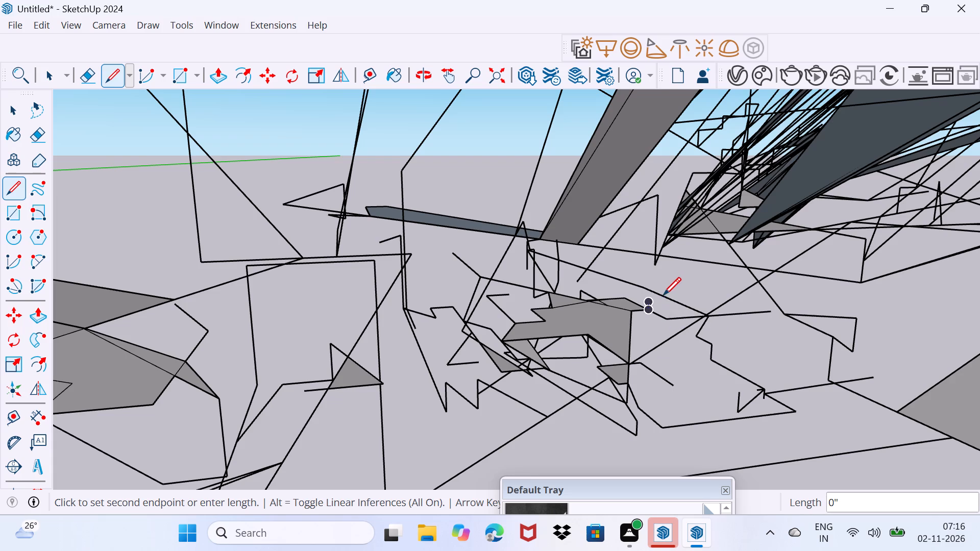
{"action": "left_click", "coordinate": [667, 293]}
{"action": "left_click", "coordinate": [667, 293]}
{"action": "left_click", "coordinate": [667, 293]}
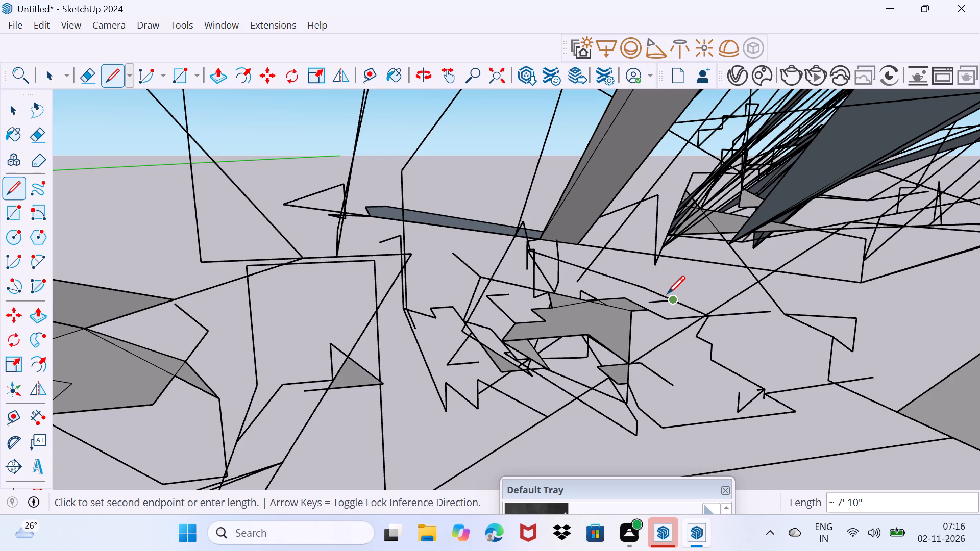
{"action": "left_click", "coordinate": [672, 291]}
{"action": "left_click", "coordinate": [672, 292]}
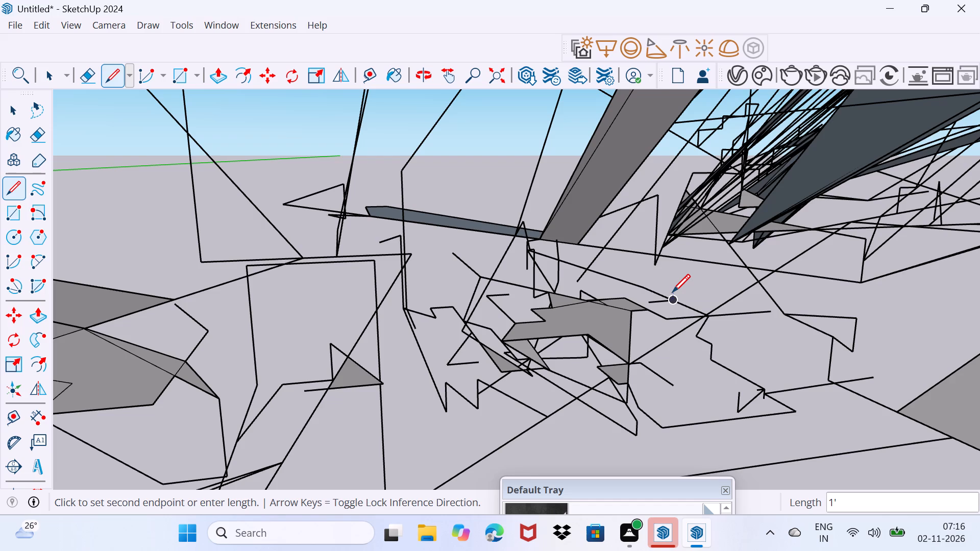
{"action": "left_click", "coordinate": [672, 292]}
{"action": "left_click", "coordinate": [672, 292]}
{"action": "left_click", "coordinate": [672, 292]}
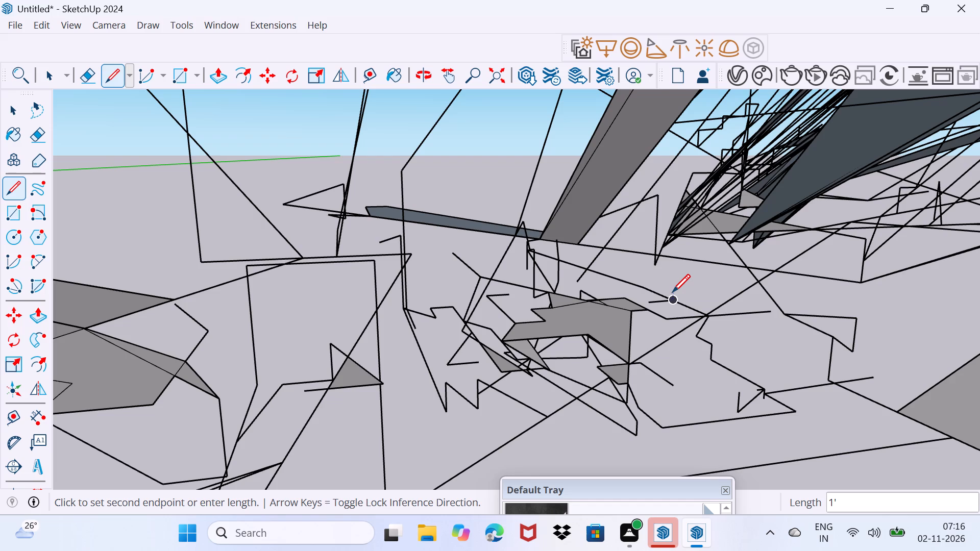
{"action": "left_click", "coordinate": [674, 290]}
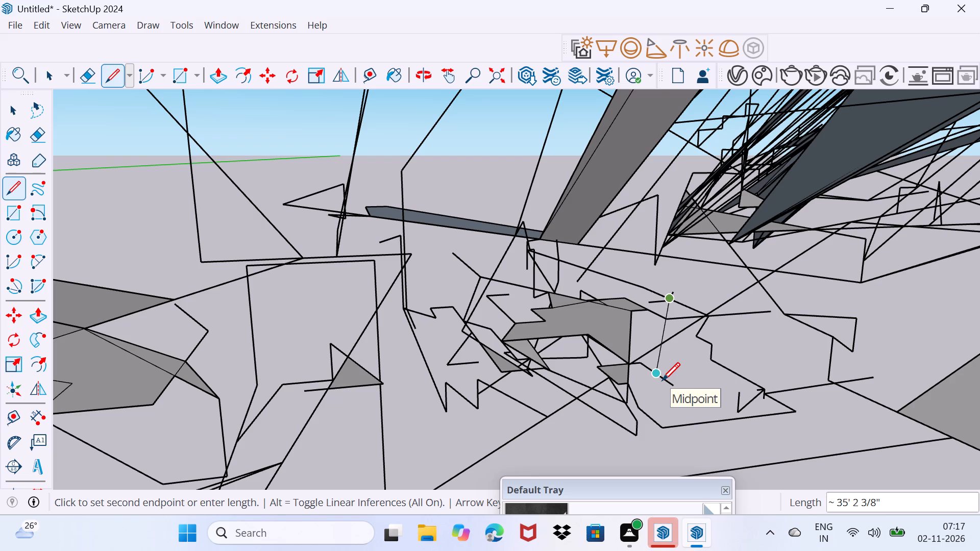
Draw a line about 27' 8" from the tick down to the arrow-shaped hook, closing a small triangular face there.
{"action": "left_click", "coordinate": [752, 393]}
{"action": "left_click", "coordinate": [721, 368]}
{"action": "left_click", "coordinate": [732, 378]}
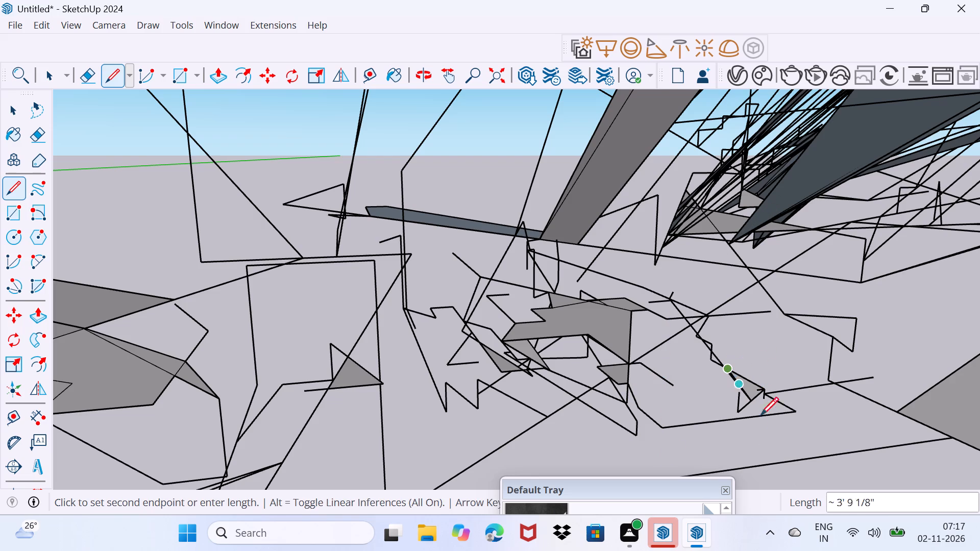
Extend the line below the arrow-shaped hook in short strokes, running down across the long slanted line and ending about 1' 8" further.
{"action": "left_click", "coordinate": [769, 428]}
{"action": "left_click", "coordinate": [769, 432]}
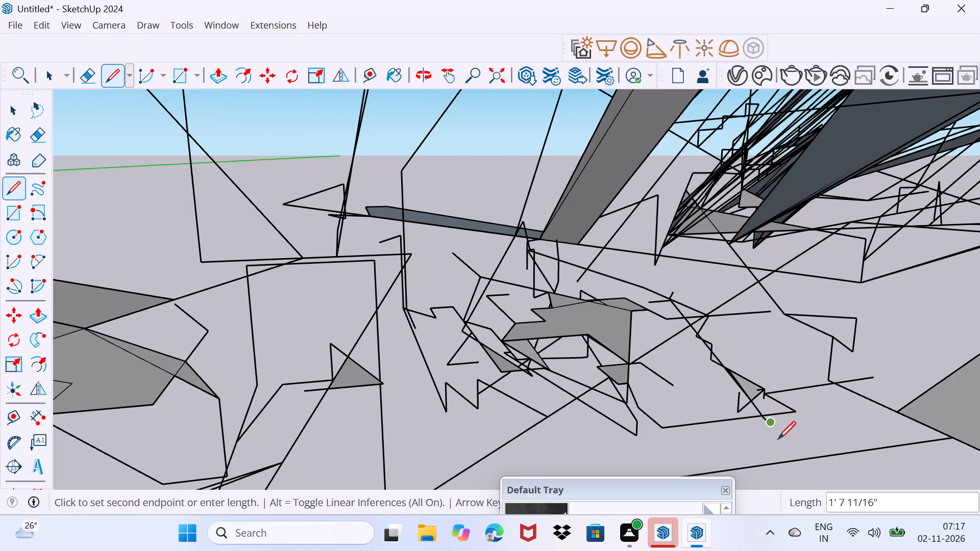
{"action": "left_click", "coordinate": [778, 439]}
{"action": "left_click", "coordinate": [781, 448]}
{"action": "left_click", "coordinate": [783, 460]}
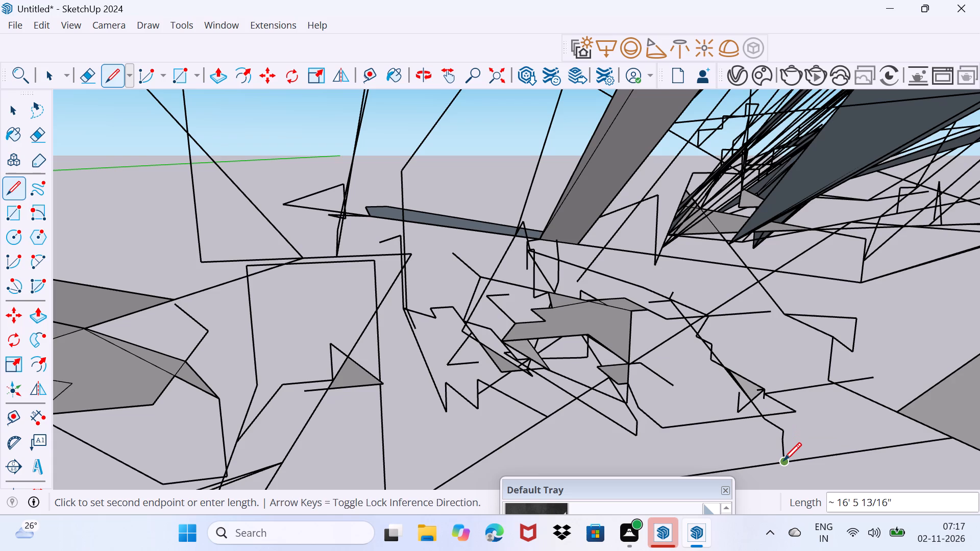
{"action": "left_click", "coordinate": [790, 483]}
{"action": "left_click", "coordinate": [790, 483]}
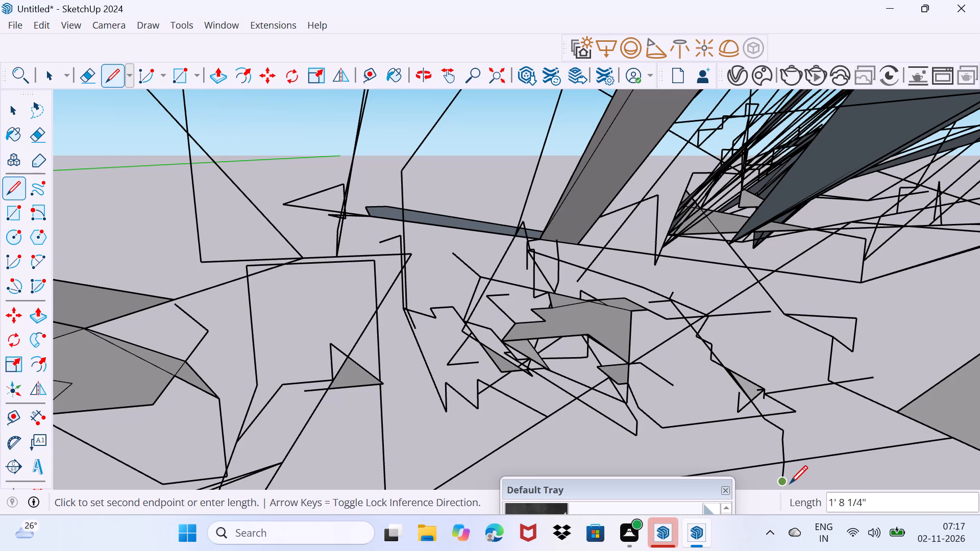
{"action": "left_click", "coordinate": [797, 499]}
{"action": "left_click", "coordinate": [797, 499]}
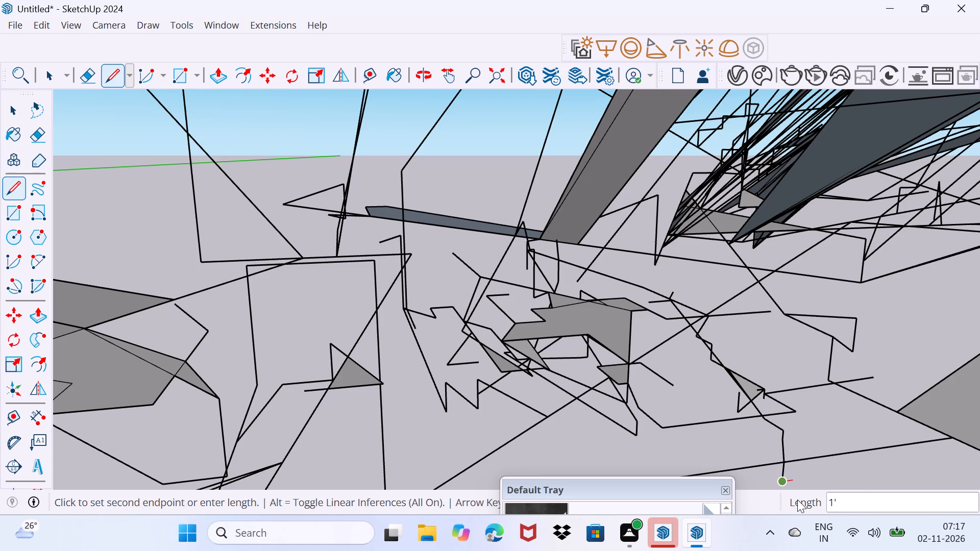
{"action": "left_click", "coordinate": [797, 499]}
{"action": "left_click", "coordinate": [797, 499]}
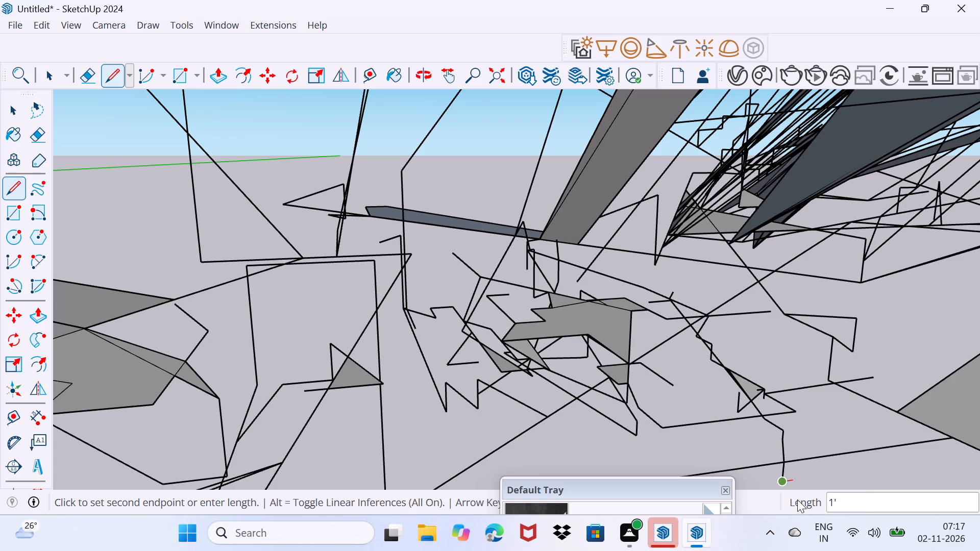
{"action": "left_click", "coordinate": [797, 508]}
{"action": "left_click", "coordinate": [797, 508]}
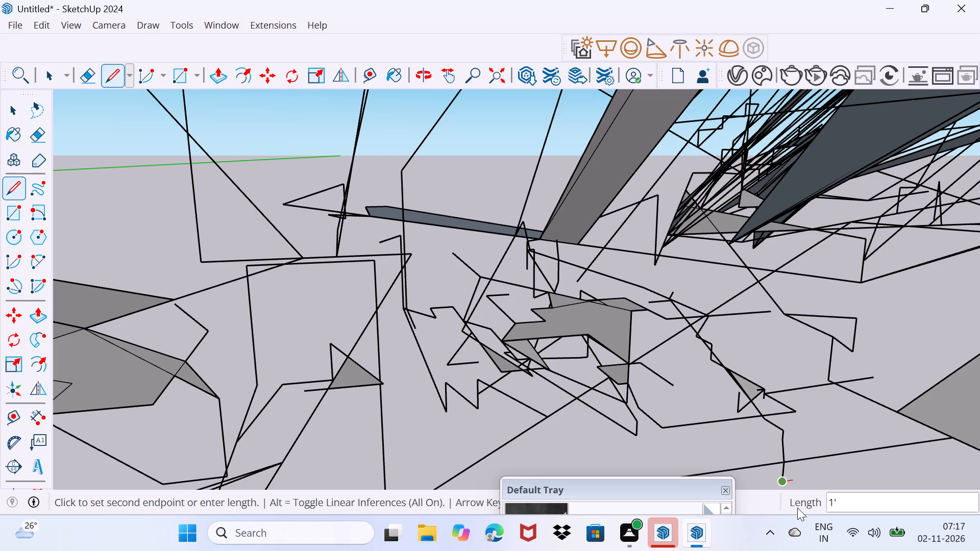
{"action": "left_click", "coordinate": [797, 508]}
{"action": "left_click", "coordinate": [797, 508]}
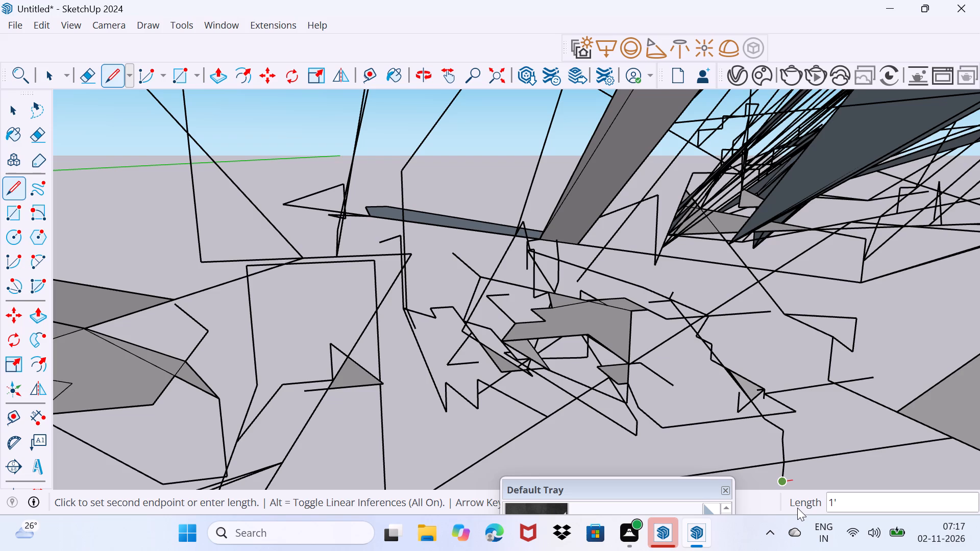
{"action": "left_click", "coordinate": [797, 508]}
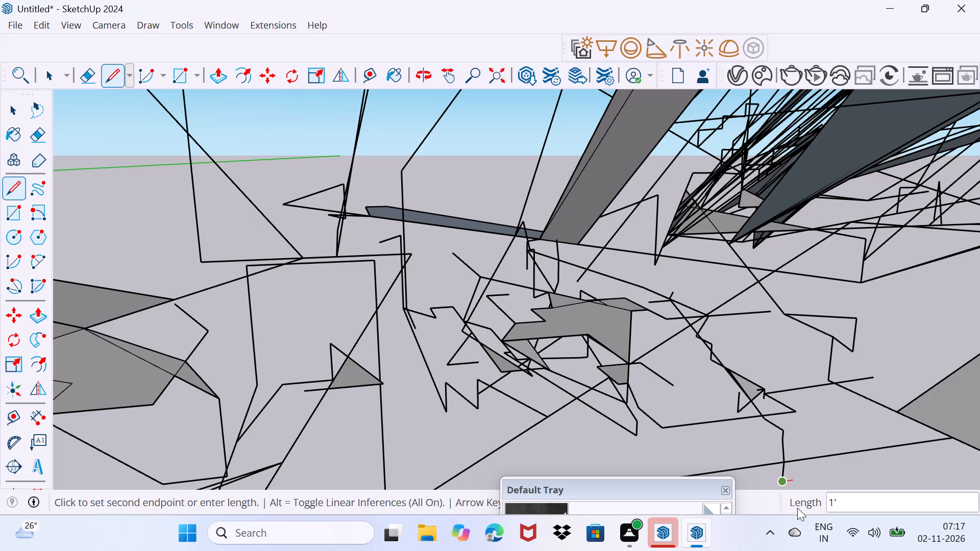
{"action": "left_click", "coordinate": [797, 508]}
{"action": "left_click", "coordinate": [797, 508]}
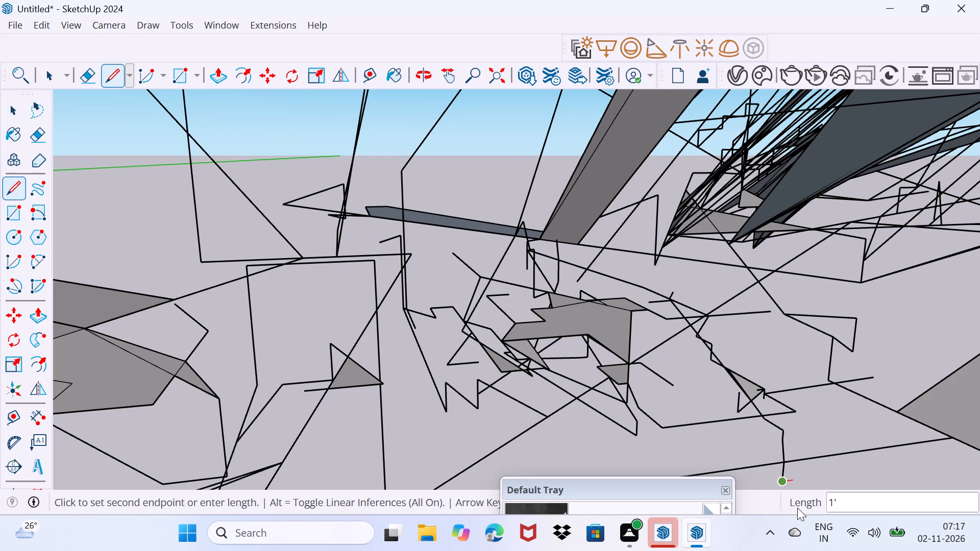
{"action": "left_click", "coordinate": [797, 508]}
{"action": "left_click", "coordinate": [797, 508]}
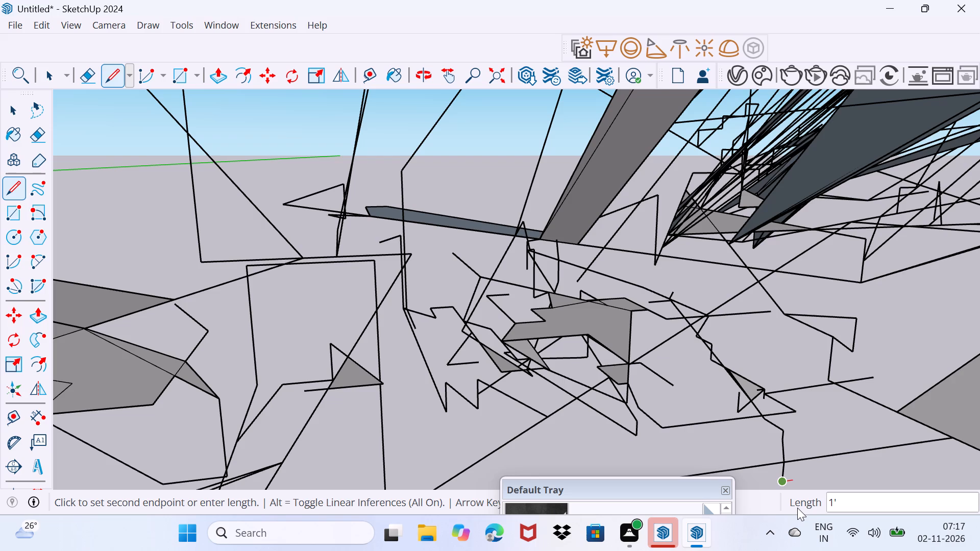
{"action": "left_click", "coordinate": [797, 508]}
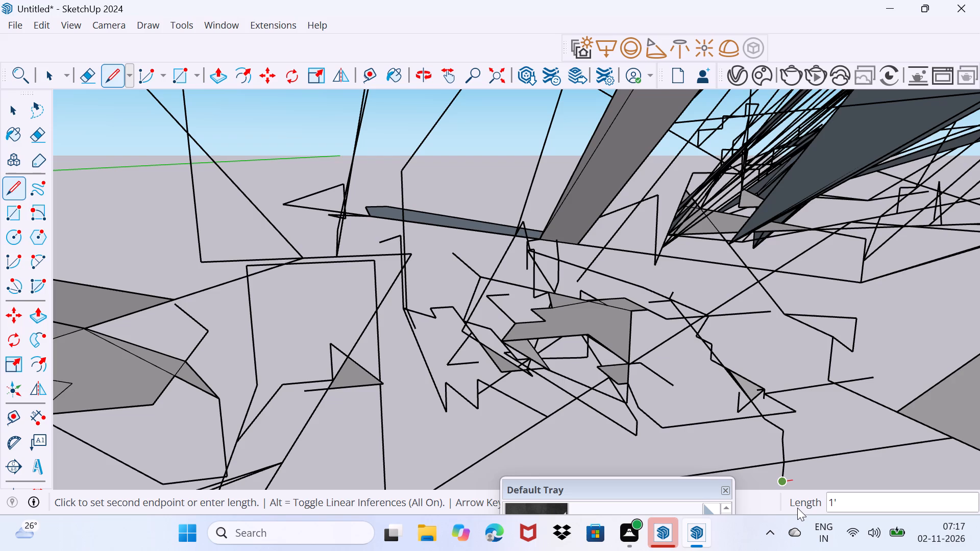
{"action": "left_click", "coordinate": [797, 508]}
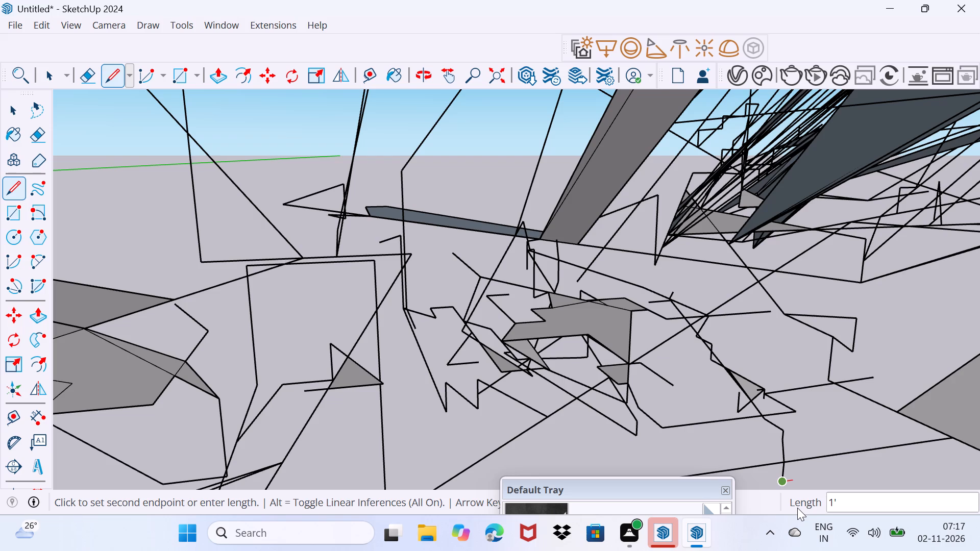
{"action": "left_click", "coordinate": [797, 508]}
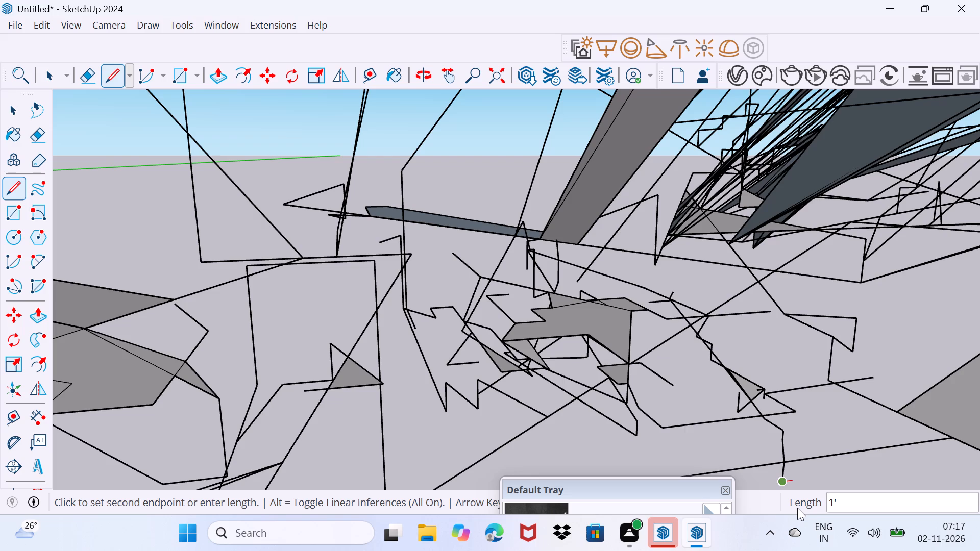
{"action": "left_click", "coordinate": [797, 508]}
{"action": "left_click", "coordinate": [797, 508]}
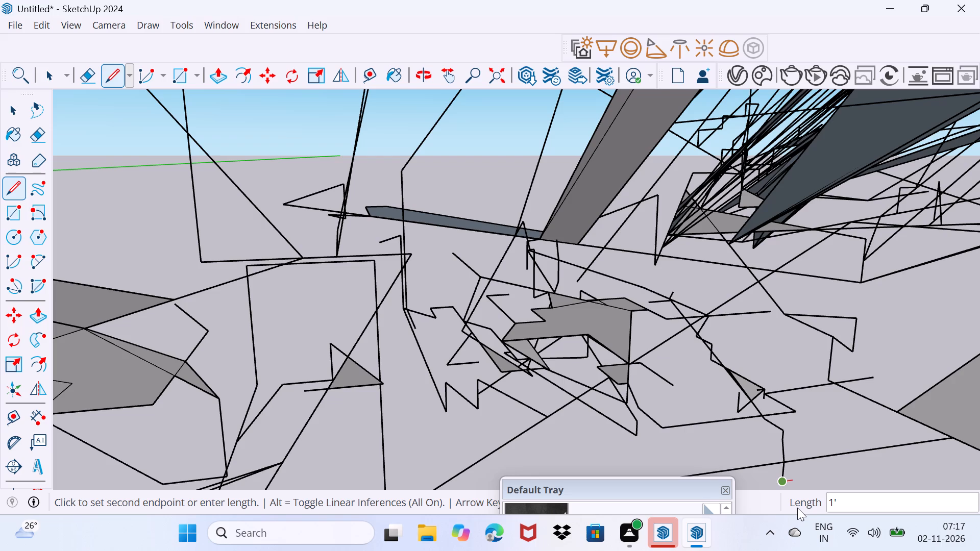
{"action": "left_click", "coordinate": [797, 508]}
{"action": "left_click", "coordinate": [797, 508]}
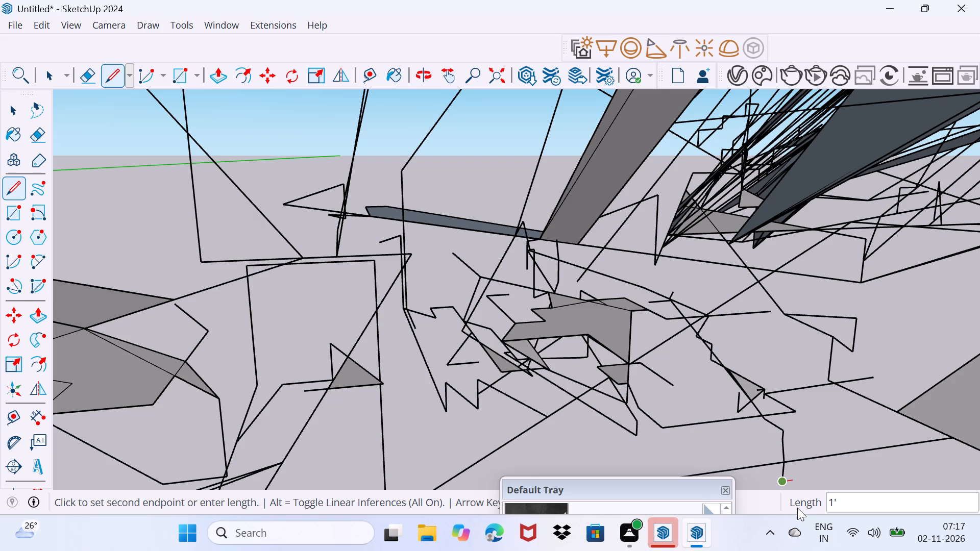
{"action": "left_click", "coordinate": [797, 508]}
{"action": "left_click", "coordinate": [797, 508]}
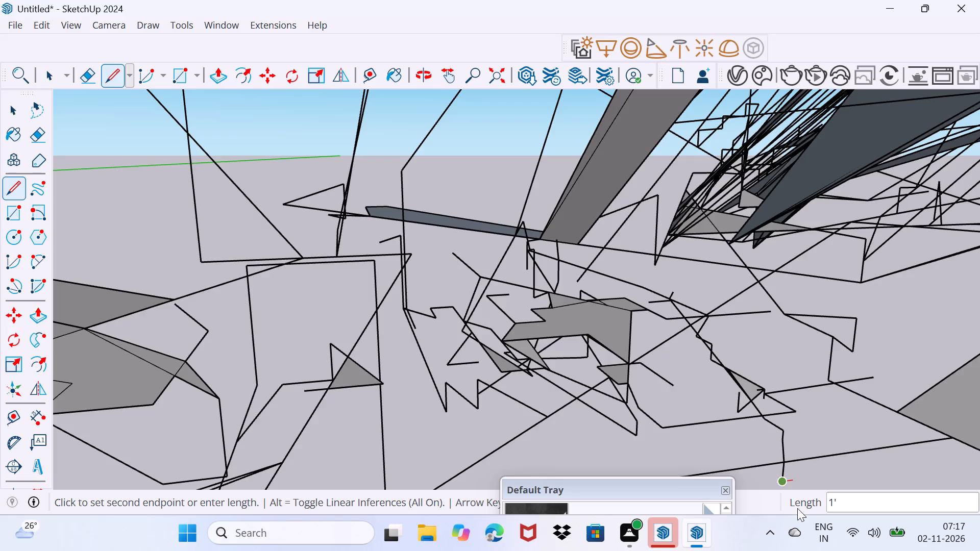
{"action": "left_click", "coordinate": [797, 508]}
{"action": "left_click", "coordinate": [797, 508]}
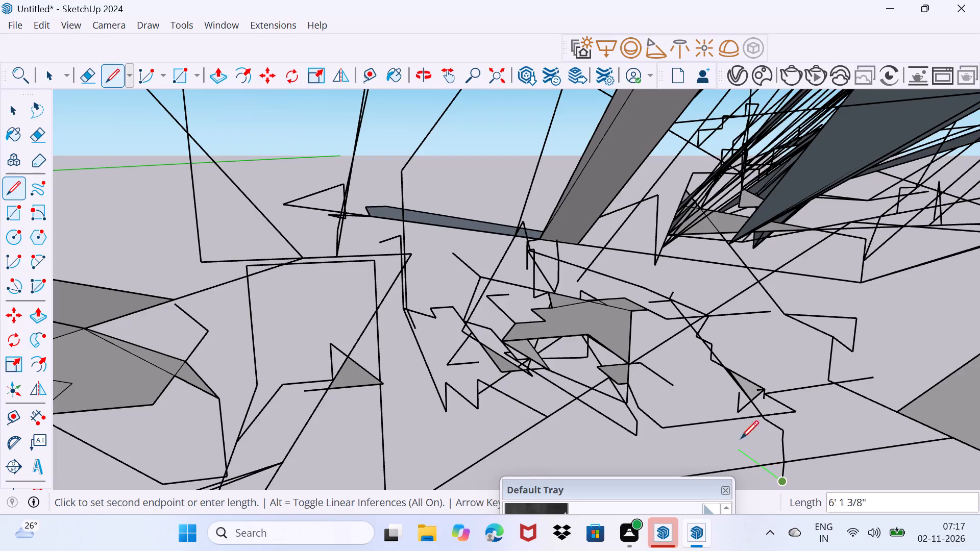
Extend the line from the lower end of the run back up toward the area below the arrow-shaped hook.
{"action": "left_click", "coordinate": [724, 423]}
{"action": "left_click", "coordinate": [728, 429]}
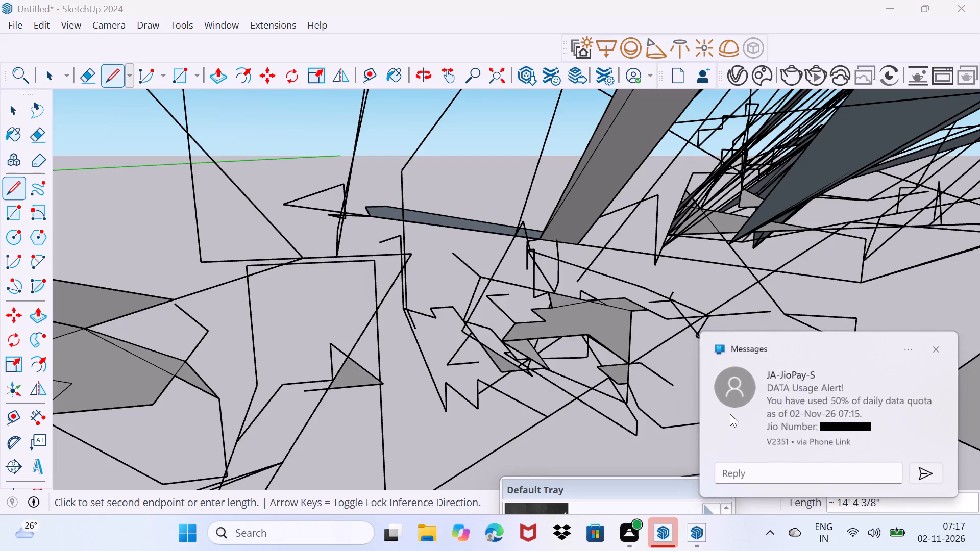
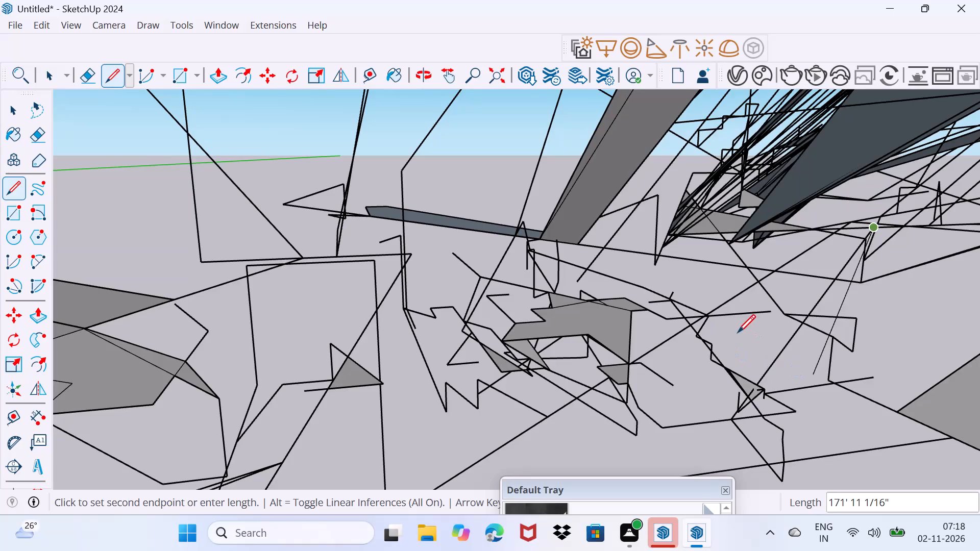
Draw a small open four-sided loop of lines inside the open quadrilateral, finishing with an edge about 3' 1" long.
{"action": "left_click", "coordinate": [737, 322]}
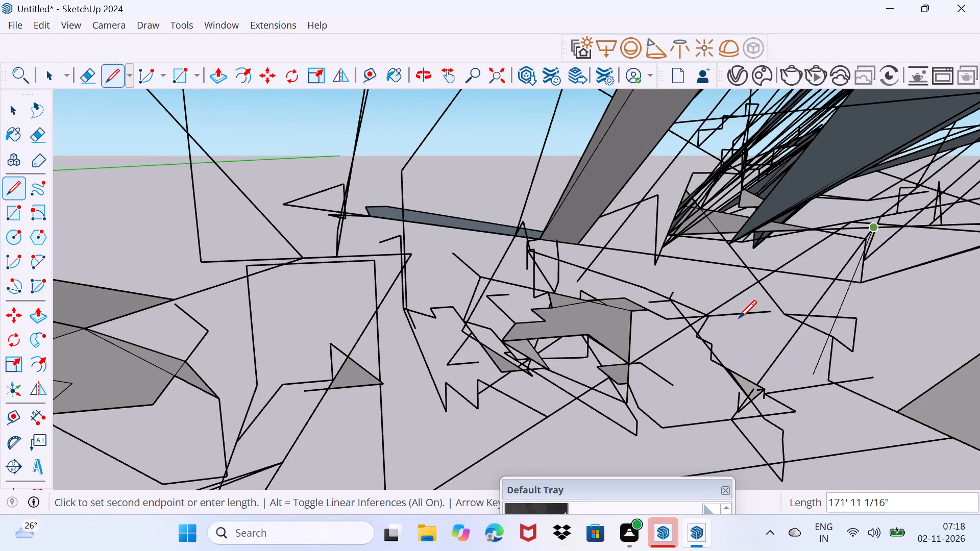
{"action": "left_click", "coordinate": [741, 328]}
{"action": "left_click", "coordinate": [763, 350]}
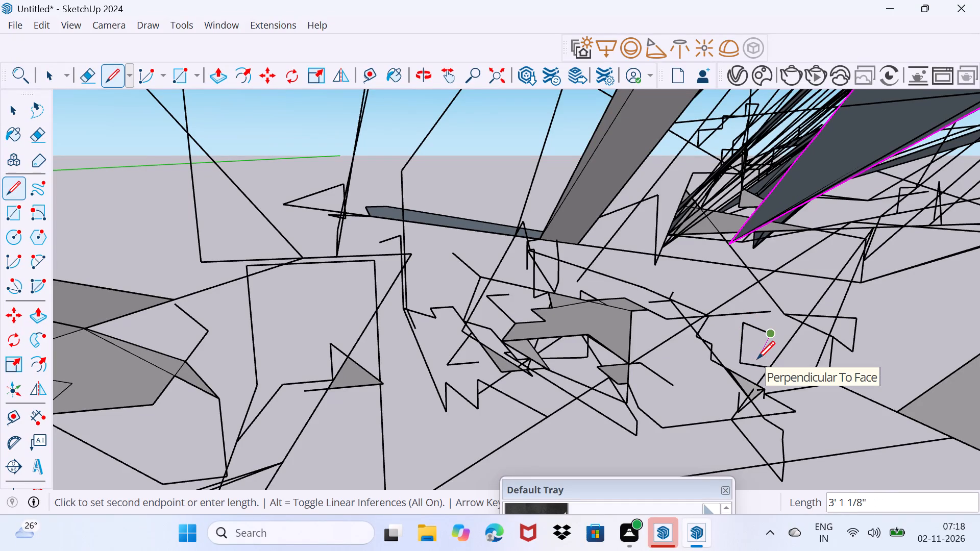
{"action": "left_click", "coordinate": [757, 359]}
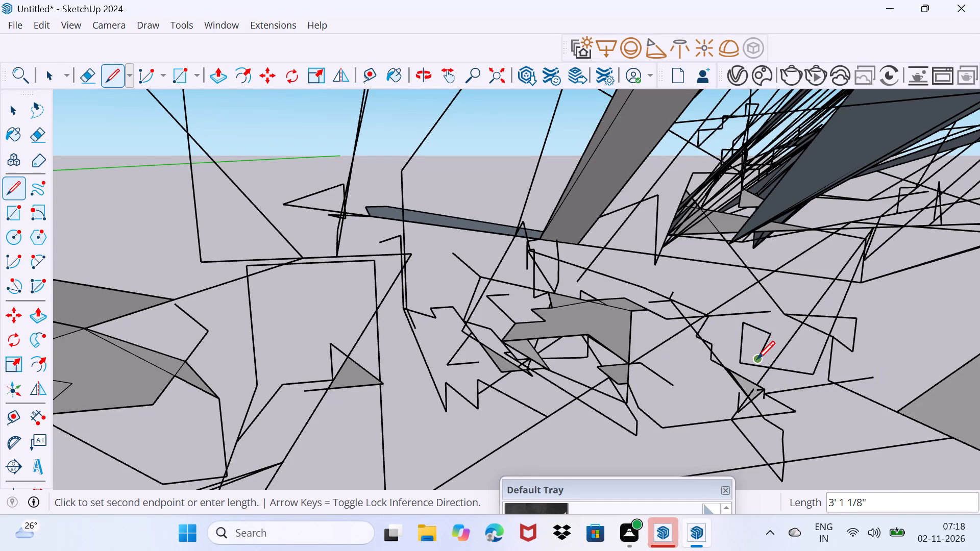
{"action": "left_click", "coordinate": [757, 359]}
Continue from the loop's open end with an edge about 5' 6 1/2" long, a short upward edge and an edge down past the zigzag.
{"action": "left_click", "coordinate": [752, 354]}
{"action": "left_click", "coordinate": [733, 336]}
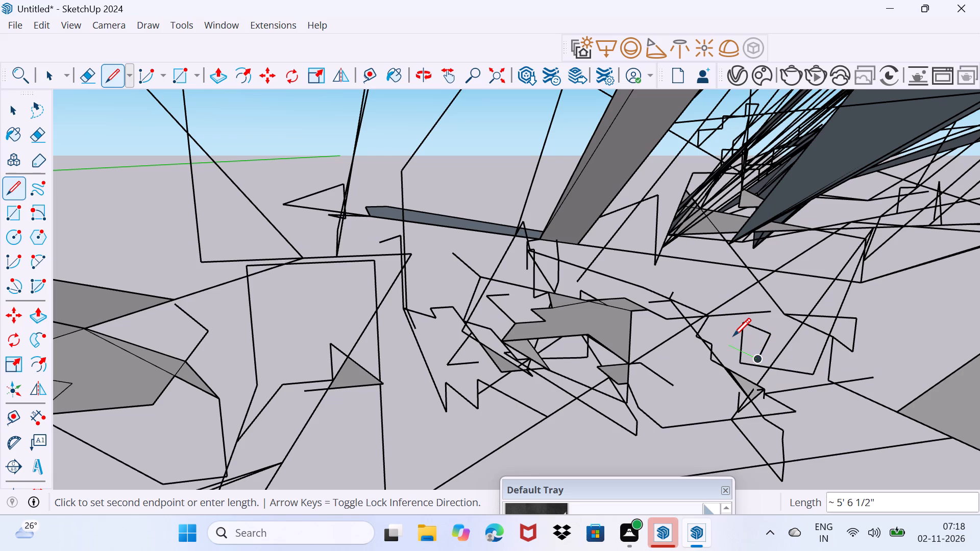
{"action": "left_click", "coordinate": [733, 336]}
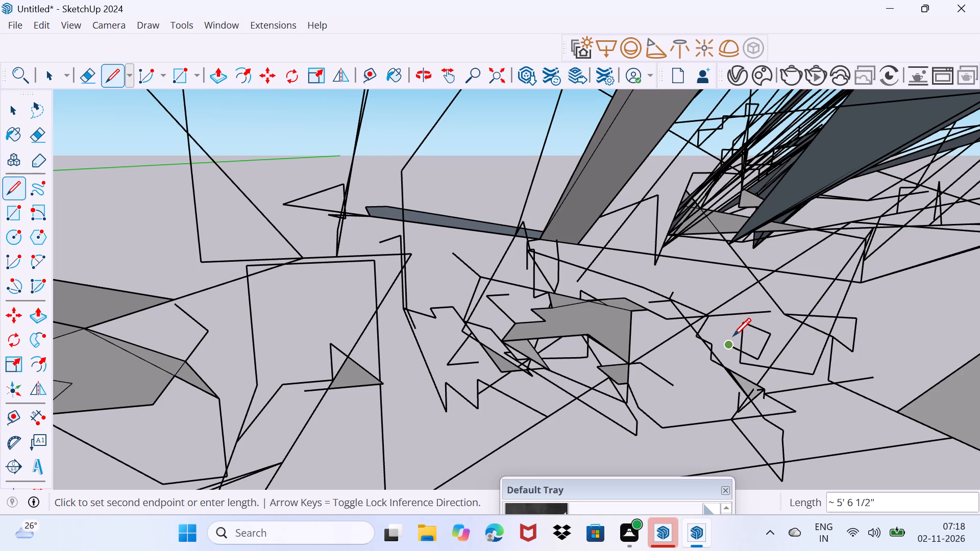
{"action": "left_click", "coordinate": [733, 336]}
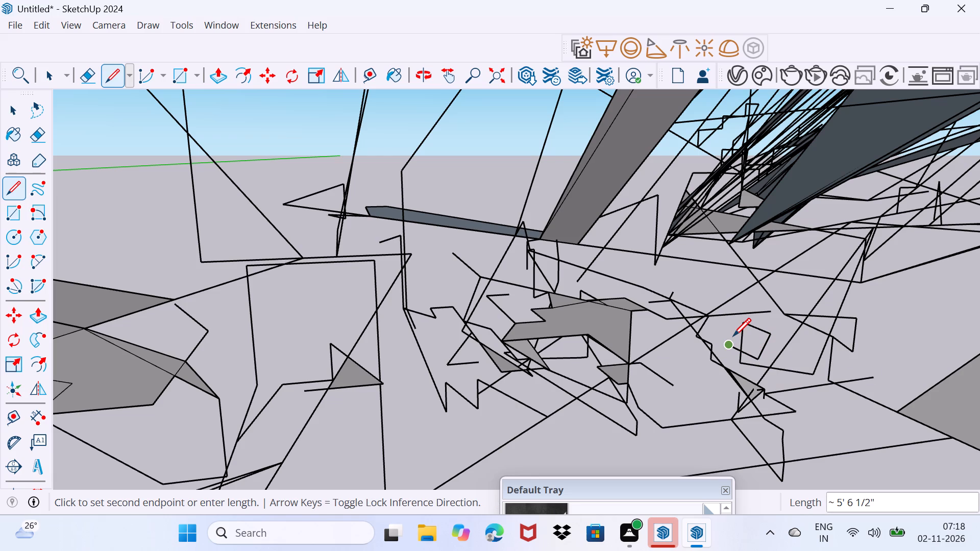
{"action": "left_click", "coordinate": [733, 336]}
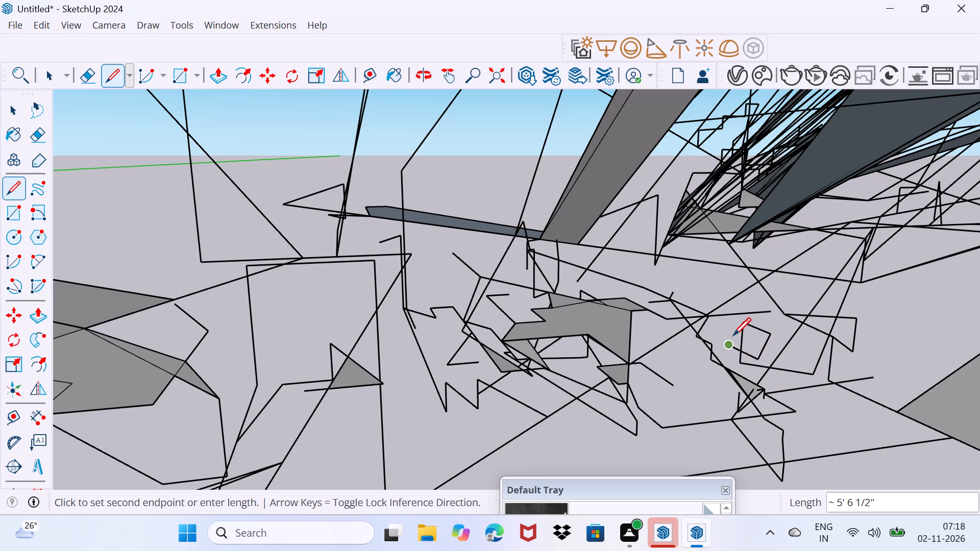
{"action": "left_click", "coordinate": [732, 335]}
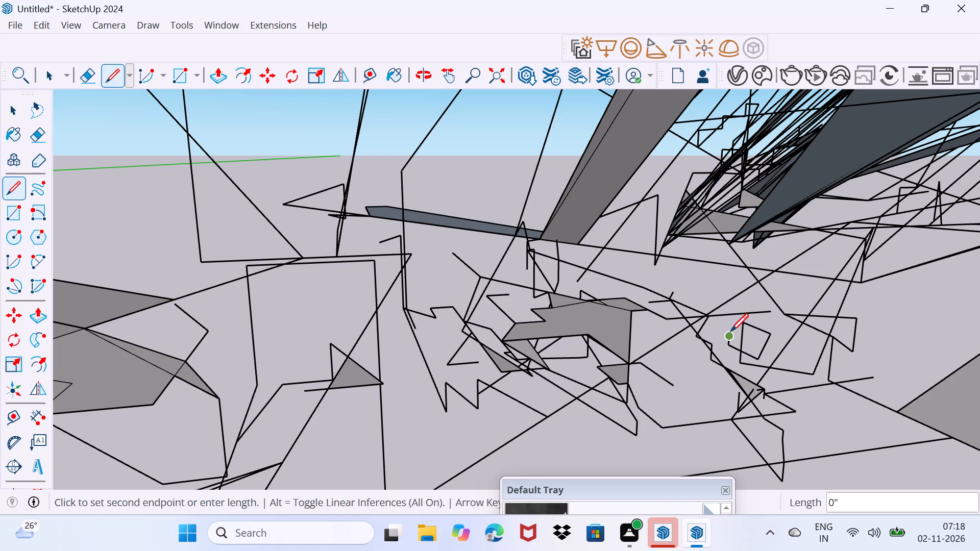
{"action": "left_click_drag", "start_coordinate": [730, 333], "coordinate": [731, 340]}
{"action": "left_click", "coordinate": [725, 381]}
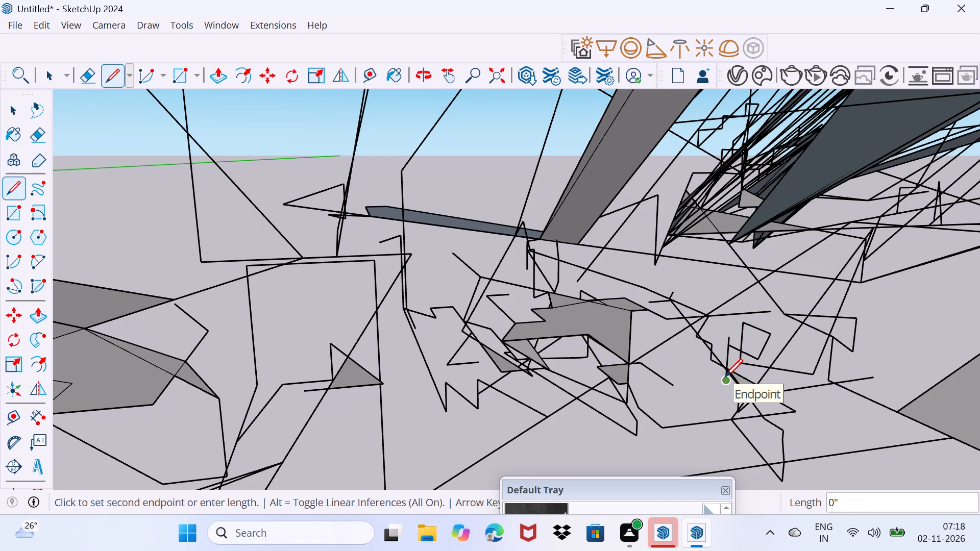
Draw an edge about 7' 7" long back to the existing endpoint on the zigzag line.
{"action": "left_click", "coordinate": [725, 377]}
{"action": "left_click", "coordinate": [720, 372]}
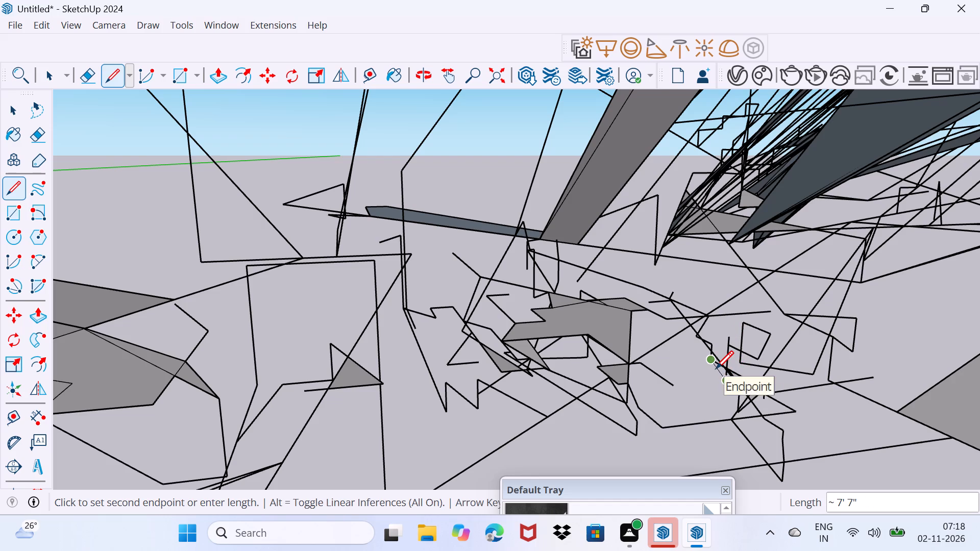
{"action": "left_click", "coordinate": [716, 368]}
{"action": "left_click", "coordinate": [716, 368]}
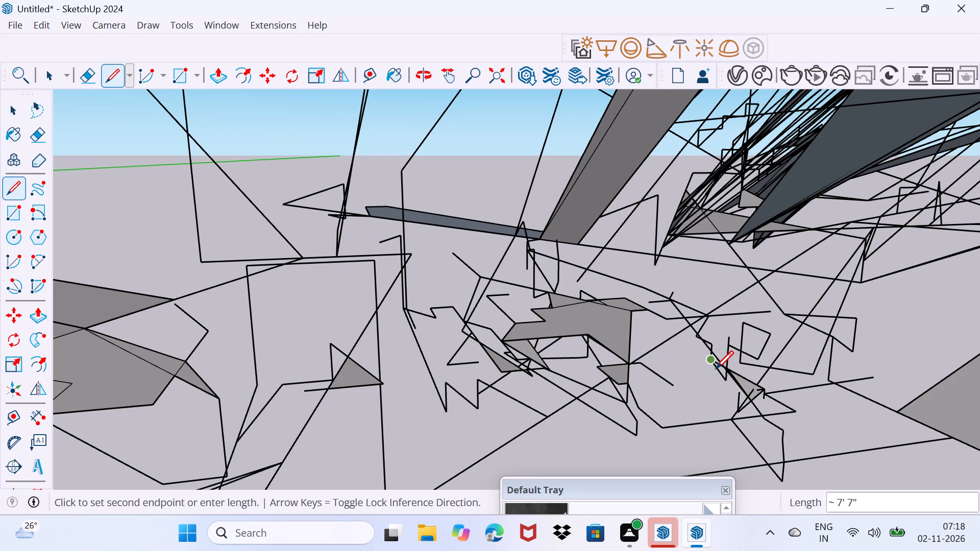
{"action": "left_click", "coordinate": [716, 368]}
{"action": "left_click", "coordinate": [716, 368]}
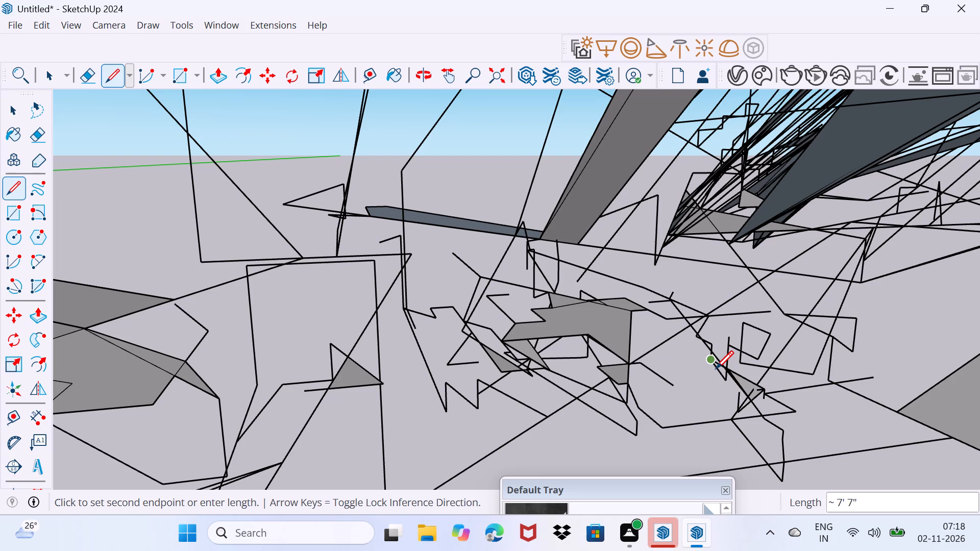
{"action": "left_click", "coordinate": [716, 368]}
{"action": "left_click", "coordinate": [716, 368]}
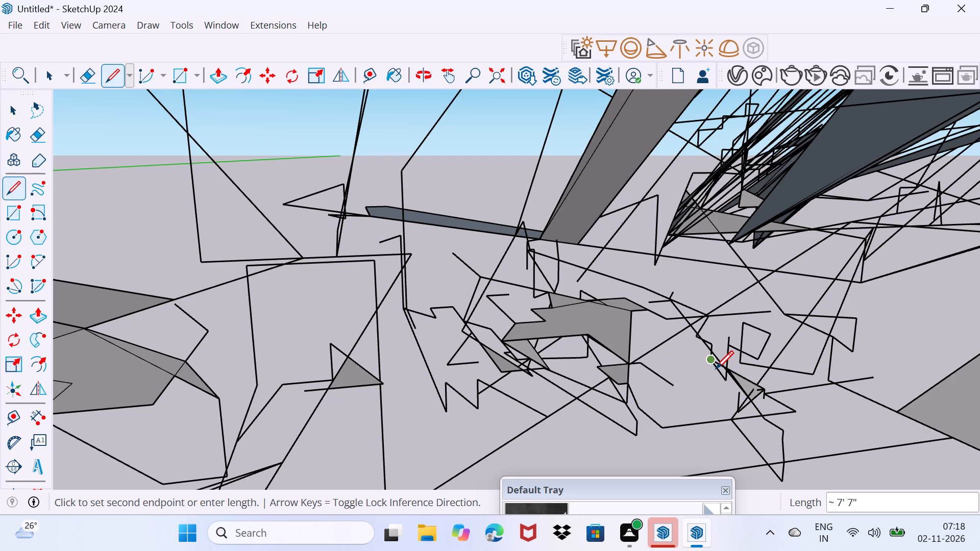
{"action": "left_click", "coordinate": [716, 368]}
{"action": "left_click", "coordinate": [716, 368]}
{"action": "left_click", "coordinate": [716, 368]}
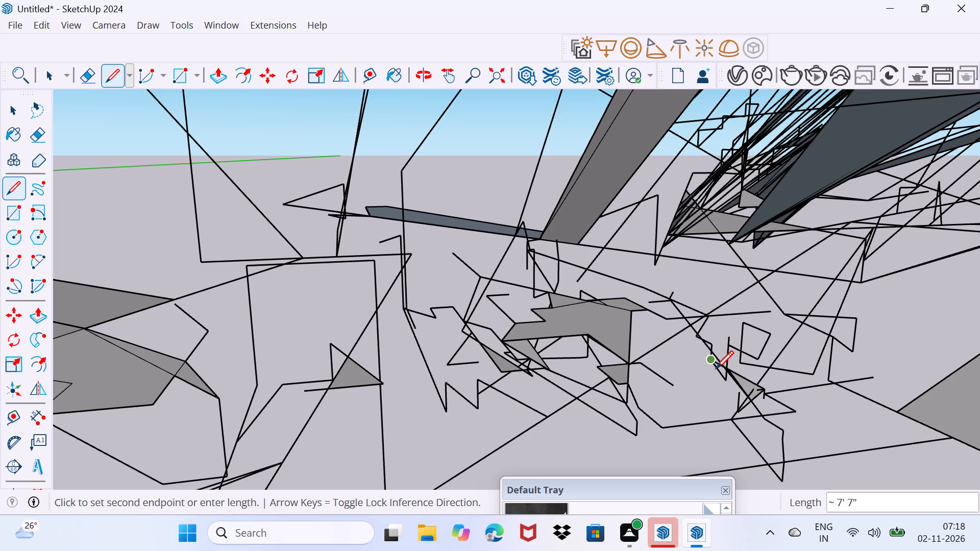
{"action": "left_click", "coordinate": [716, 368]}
Draw a short edge about 3' 9 1/2" long down from the zigzag's endpoint.
{"action": "left_click", "coordinate": [716, 370]}
{"action": "left_click", "coordinate": [716, 370]}
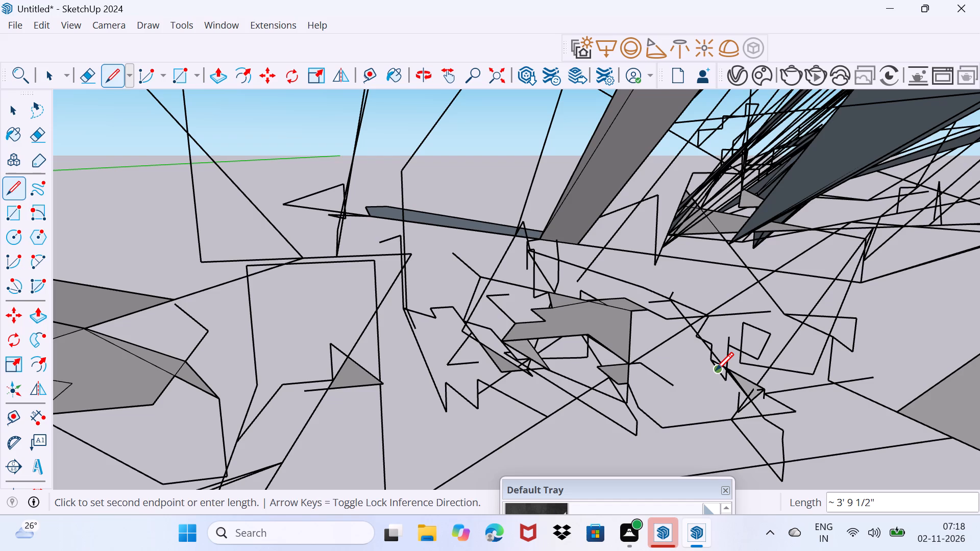
{"action": "left_click", "coordinate": [716, 370]}
{"action": "left_click", "coordinate": [716, 370]}
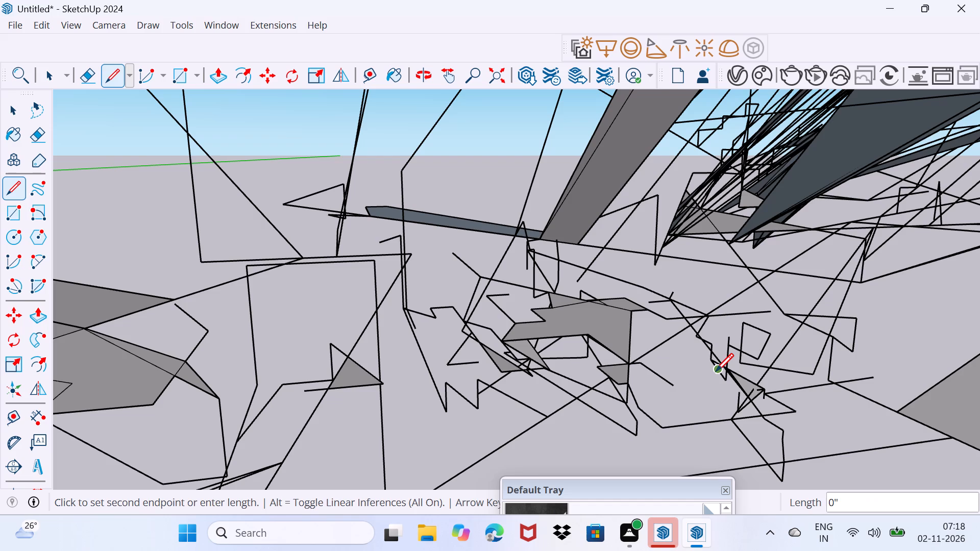
Draw an edge about 13' 5" long from the zigzag to the neighbouring vertical edge, then continue it to the long sloping edge.
{"action": "left_click", "coordinate": [716, 371]}
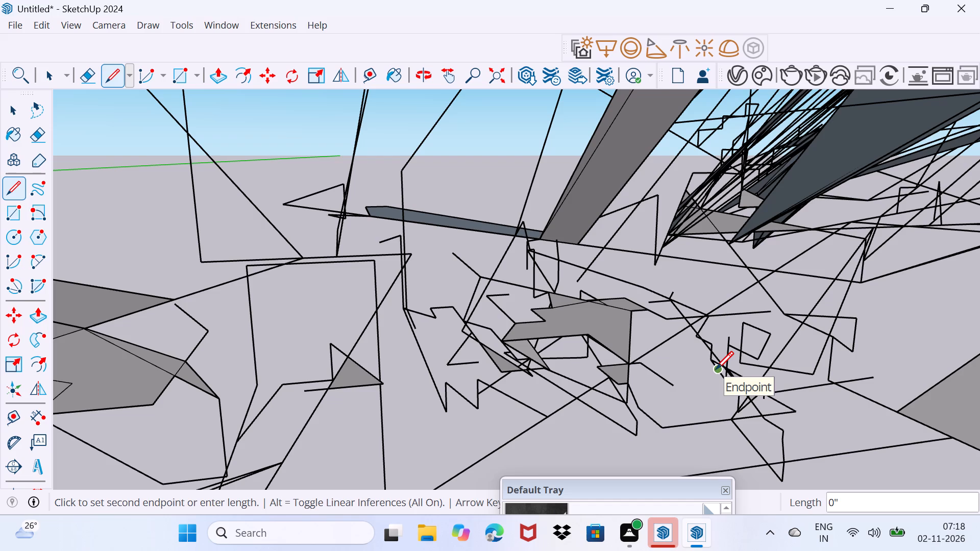
{"action": "left_click", "coordinate": [716, 369]}
{"action": "left_click_drag", "start_coordinate": [827, 371], "coordinate": [839, 386]}
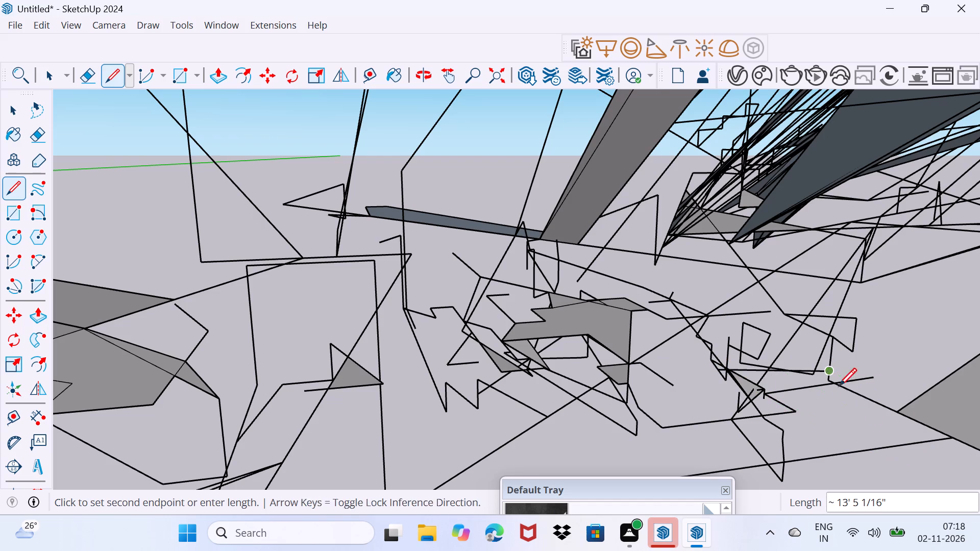
{"action": "left_click_drag", "start_coordinate": [839, 386], "coordinate": [857, 407]}
{"action": "left_click", "coordinate": [857, 393]}
Draw a three-edge zigzag below the small triangular face, ending about 12' 3" up at the newly drawn horizontal edge.
{"action": "left_click", "coordinate": [860, 433]}
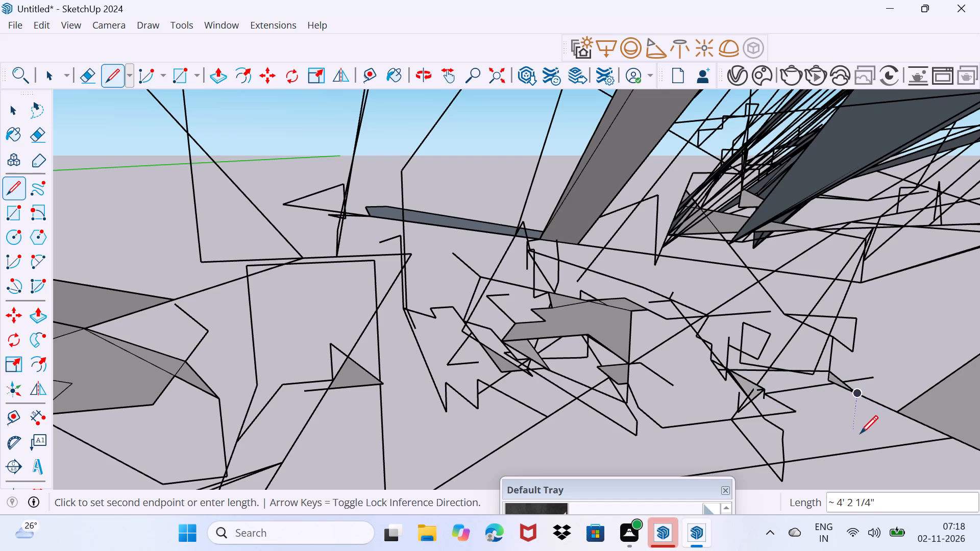
{"action": "left_click", "coordinate": [853, 425]}
{"action": "left_click", "coordinate": [834, 408]}
{"action": "left_click", "coordinate": [834, 414]}
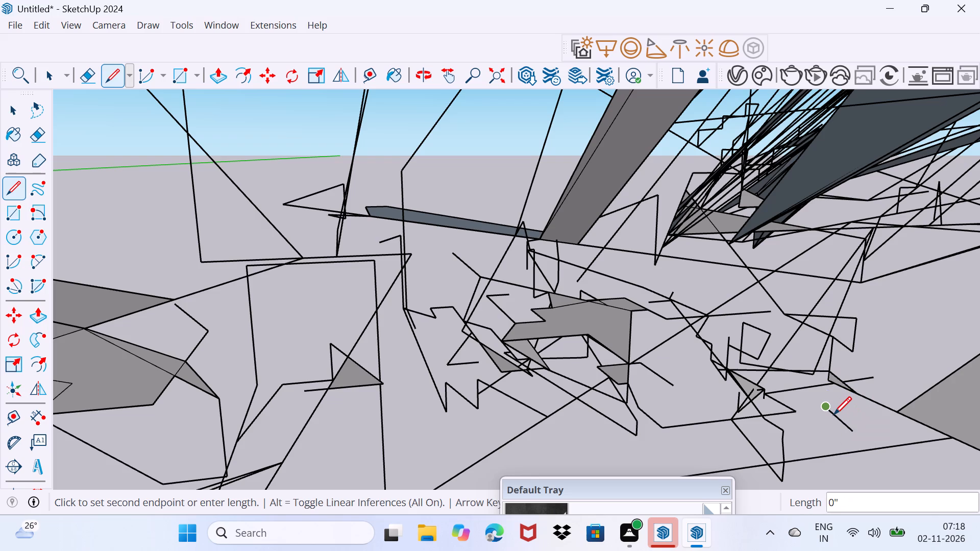
{"action": "left_click", "coordinate": [835, 481]}
{"action": "left_click", "coordinate": [795, 373]}
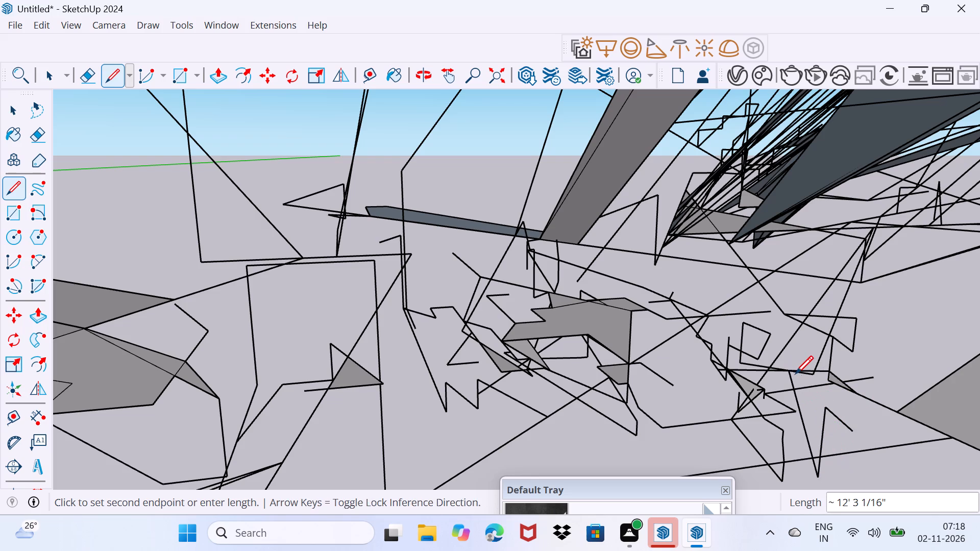
Continue from the zigzag's upper end with edges about 1', 5' 5" and 5' long, ending at the zigzag's inner peak.
{"action": "left_click", "coordinate": [796, 374]}
{"action": "left_click", "coordinate": [800, 380]}
{"action": "left_click", "coordinate": [800, 380]}
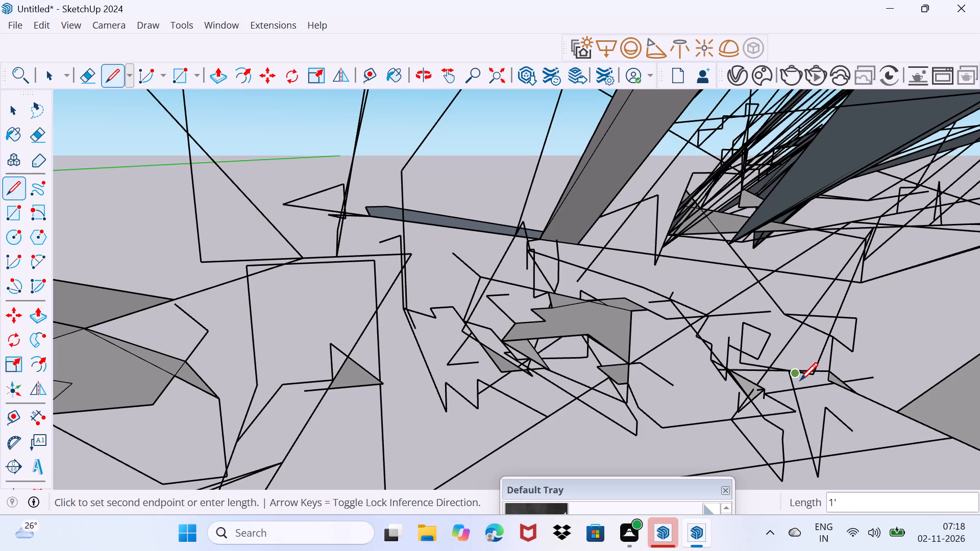
{"action": "left_click", "coordinate": [821, 390]}
{"action": "left_click", "coordinate": [821, 390]}
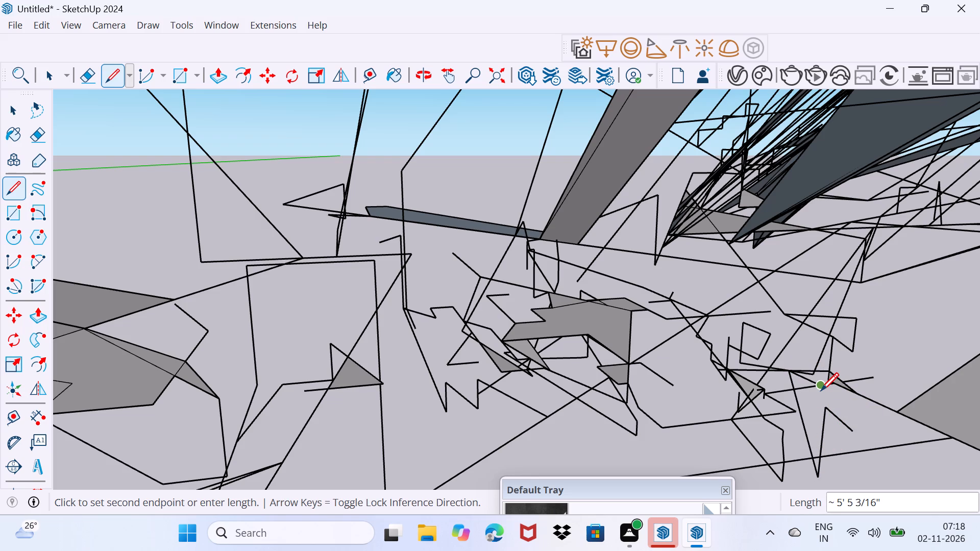
{"action": "left_click", "coordinate": [821, 390]}
{"action": "left_click", "coordinate": [832, 399]}
{"action": "left_click", "coordinate": [832, 399]}
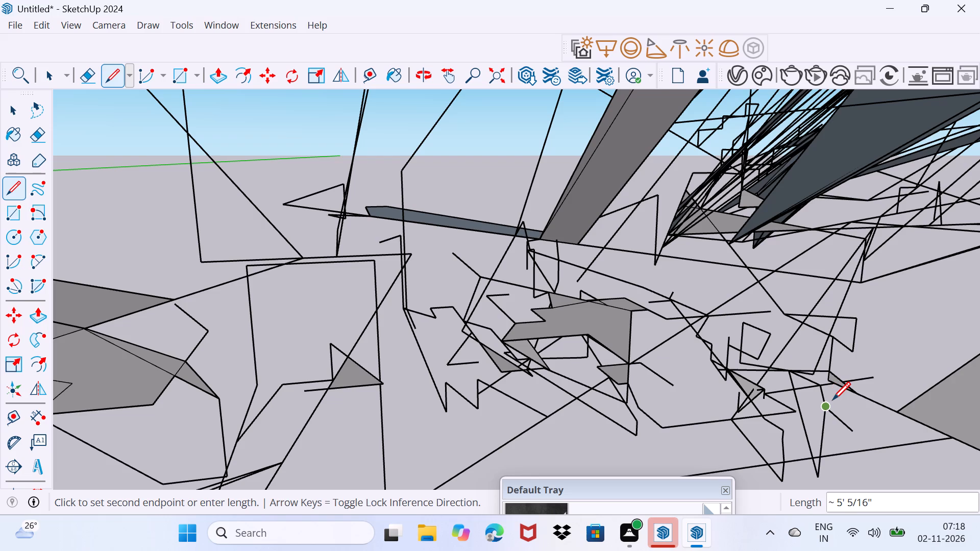
Draw short edges from the zigzag's inner peak out toward the triangular face and back to the preceding corner.
{"action": "left_click", "coordinate": [841, 406]}
{"action": "left_click", "coordinate": [849, 412]}
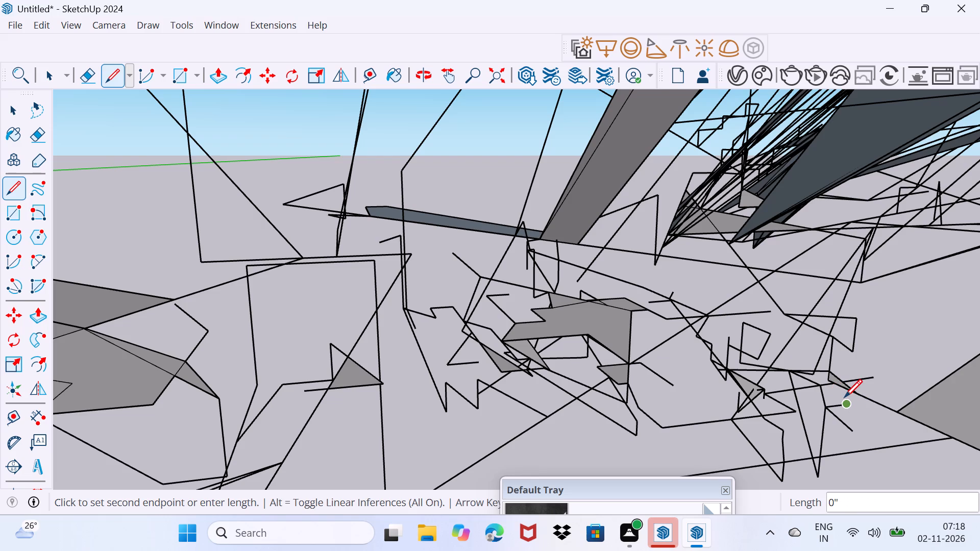
{"action": "left_click", "coordinate": [844, 397]}
{"action": "left_click", "coordinate": [827, 386]}
{"action": "left_click", "coordinate": [813, 384]}
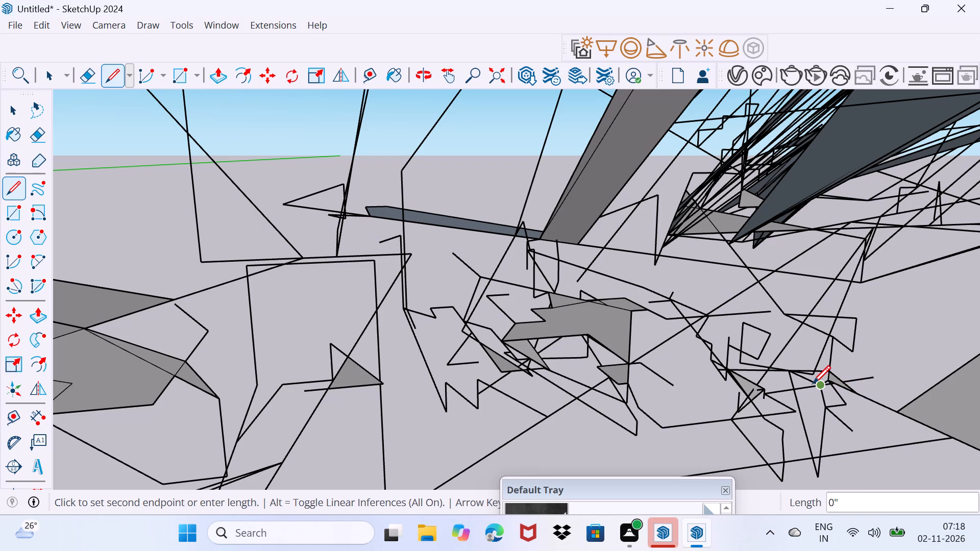
Draw an edge about 5' 3" long back to the zigzag's upper endpoint and a short edge onward toward the small loop.
{"action": "left_click", "coordinate": [813, 385]}
{"action": "left_click", "coordinate": [816, 390]}
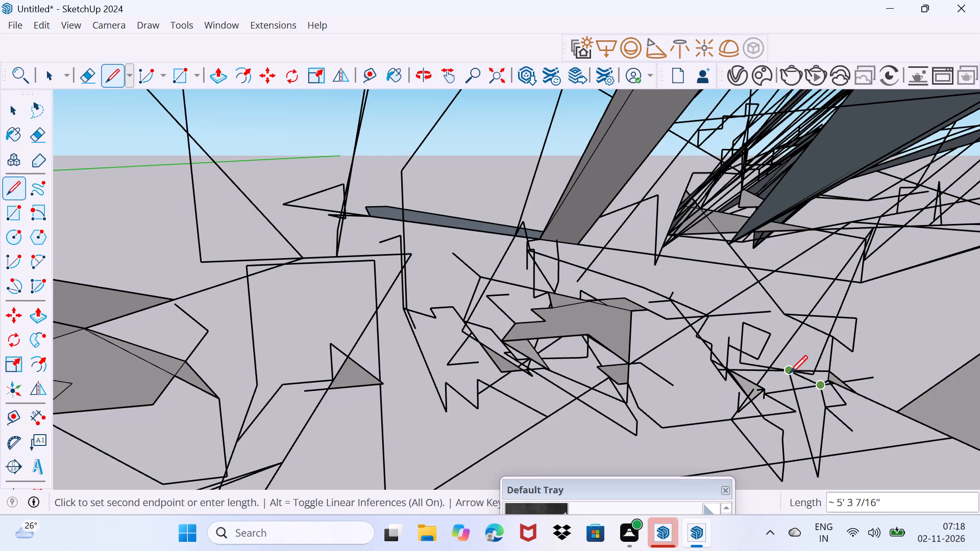
{"action": "left_click", "coordinate": [790, 373]}
{"action": "left_click", "coordinate": [790, 373]}
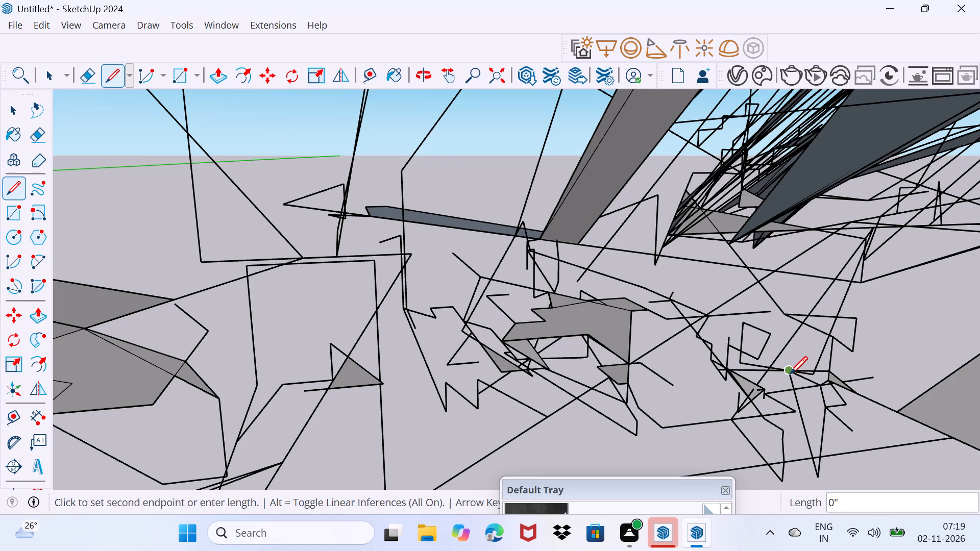
{"action": "left_click", "coordinate": [790, 374]}
{"action": "left_click", "coordinate": [790, 374]}
{"action": "left_click", "coordinate": [789, 372]}
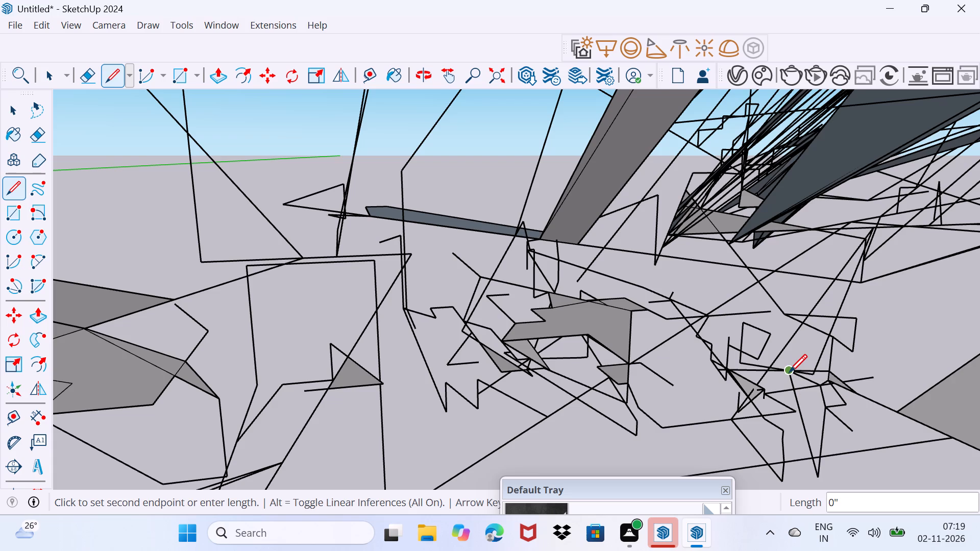
{"action": "left_click", "coordinate": [782, 362]}
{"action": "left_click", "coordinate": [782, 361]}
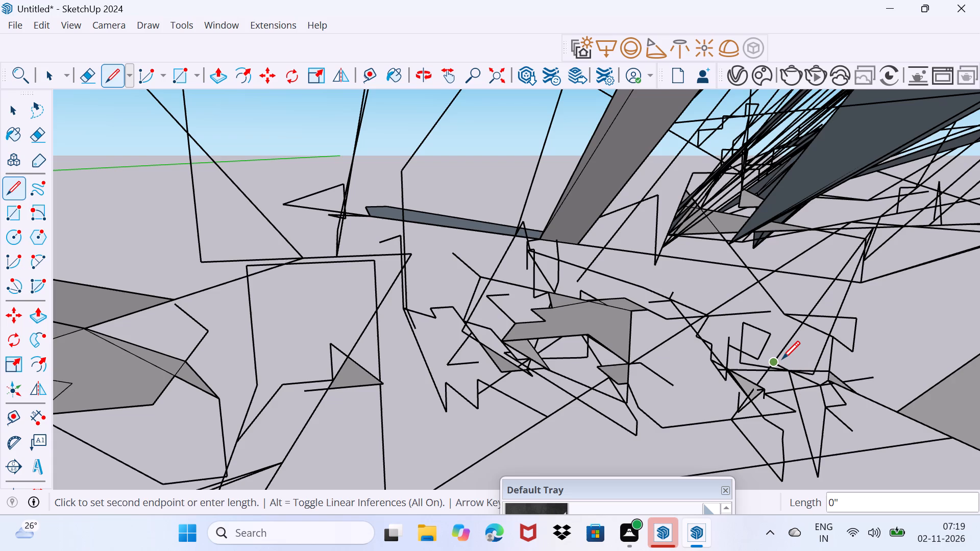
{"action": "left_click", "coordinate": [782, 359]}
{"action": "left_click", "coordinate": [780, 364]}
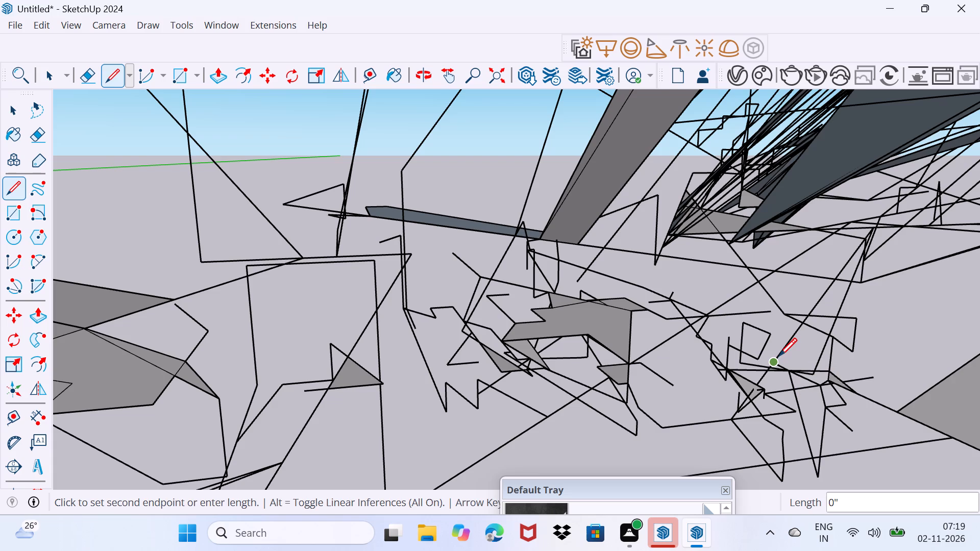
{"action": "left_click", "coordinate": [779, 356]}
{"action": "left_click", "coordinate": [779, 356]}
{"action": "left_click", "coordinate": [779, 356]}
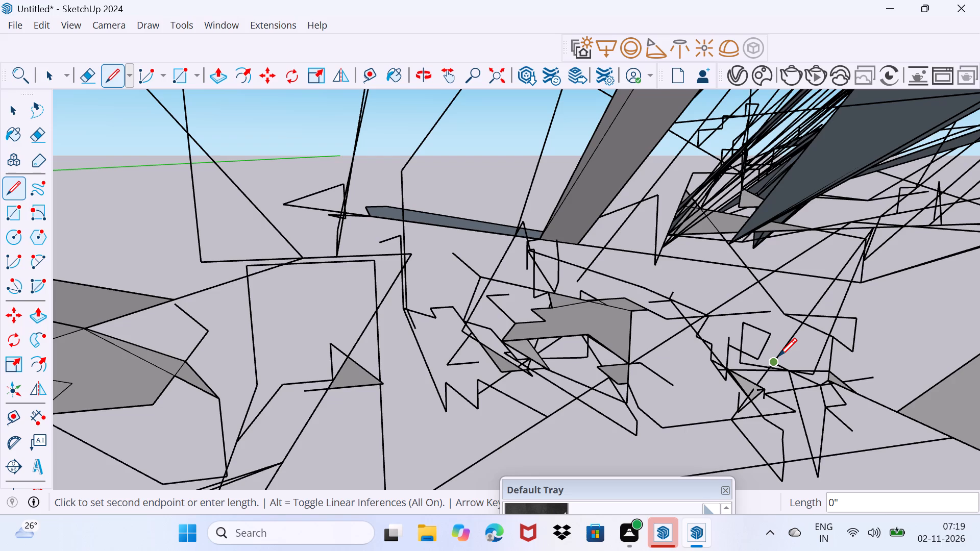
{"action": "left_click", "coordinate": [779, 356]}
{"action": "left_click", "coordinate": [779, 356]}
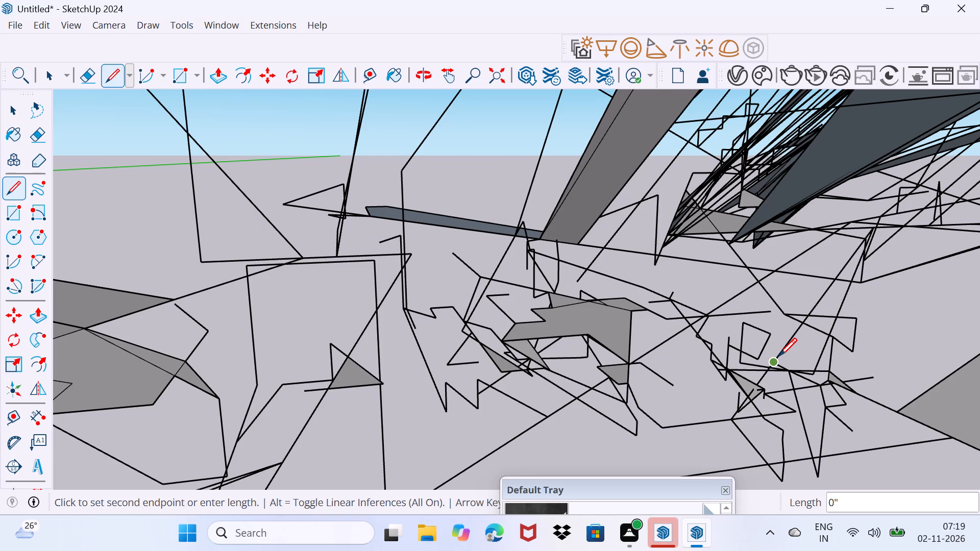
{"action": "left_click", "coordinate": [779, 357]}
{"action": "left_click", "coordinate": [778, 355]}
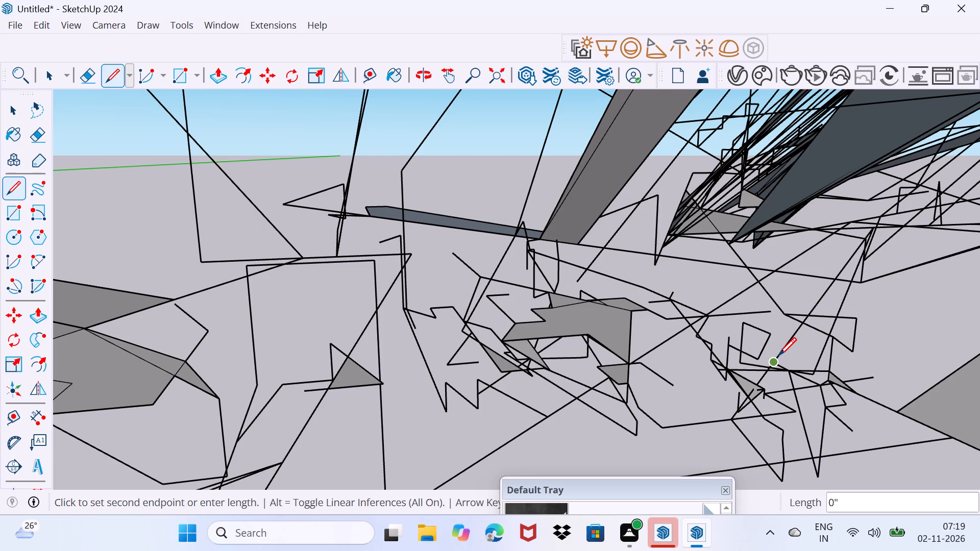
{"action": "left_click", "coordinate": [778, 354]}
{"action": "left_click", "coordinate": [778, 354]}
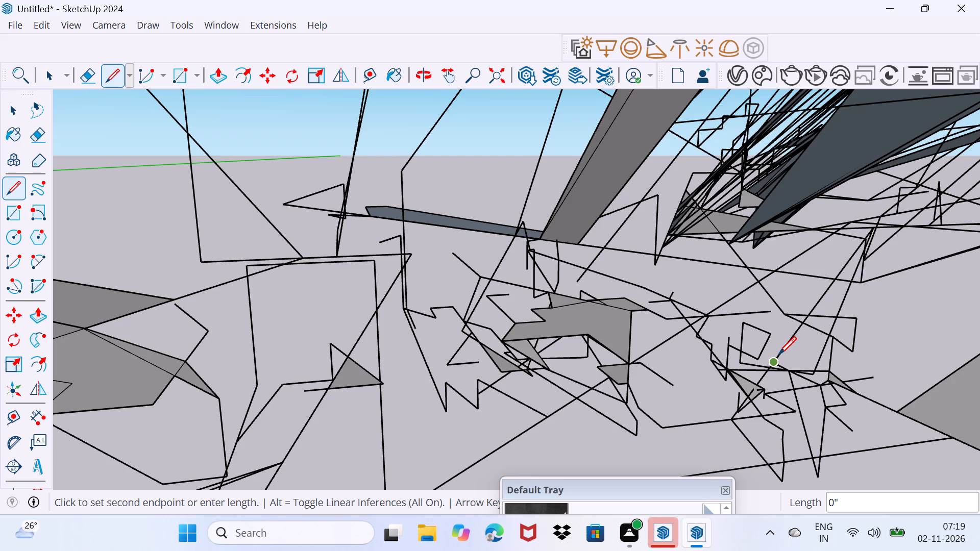
Draw short edges just below the small four-sided loop, including one about 9 1/4" long, ending beneath its open lower corner.
{"action": "left_click", "coordinate": [778, 354]}
{"action": "left_click", "coordinate": [778, 354]}
{"action": "left_click", "coordinate": [777, 359]}
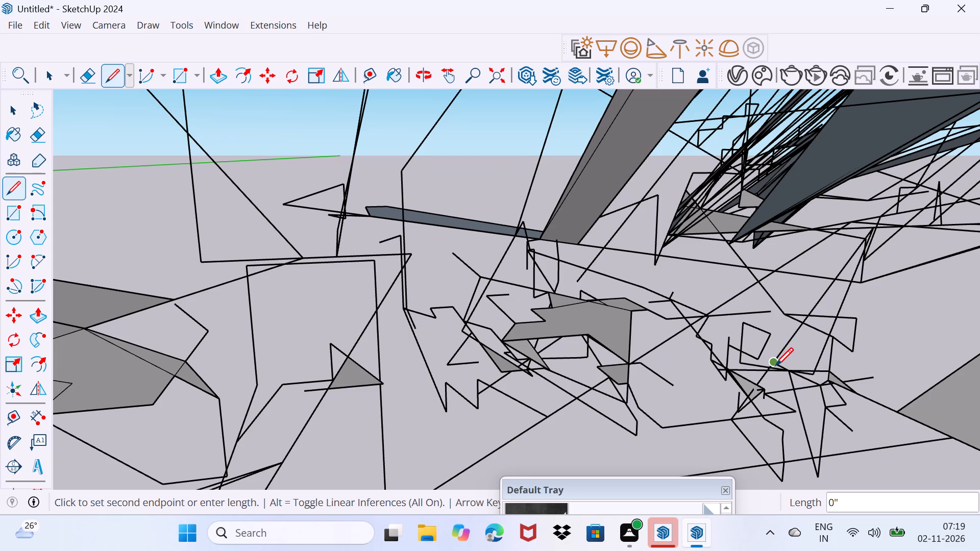
{"action": "left_click", "coordinate": [775, 367]}
{"action": "left_click", "coordinate": [775, 376]}
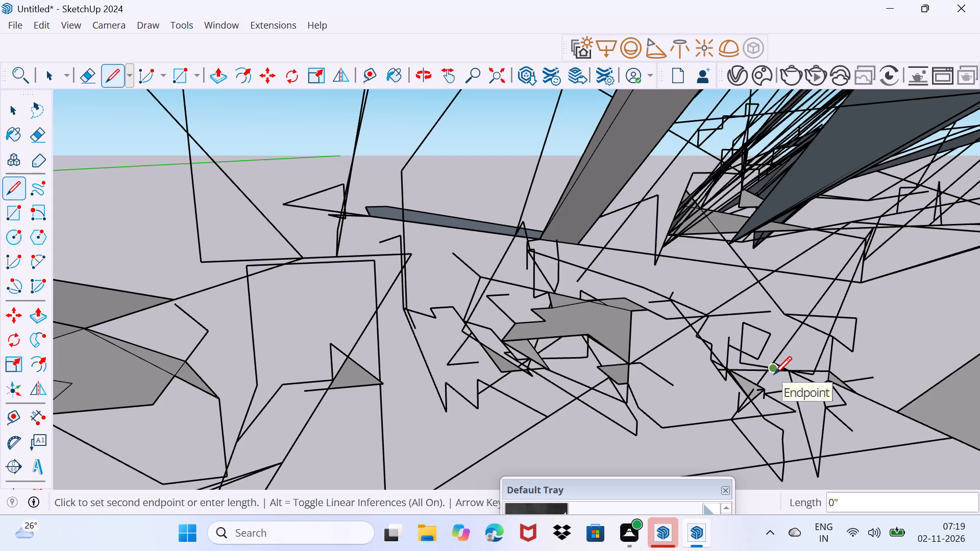
{"action": "left_click", "coordinate": [774, 373]}
{"action": "left_click", "coordinate": [768, 360]}
{"action": "left_click", "coordinate": [768, 374]}
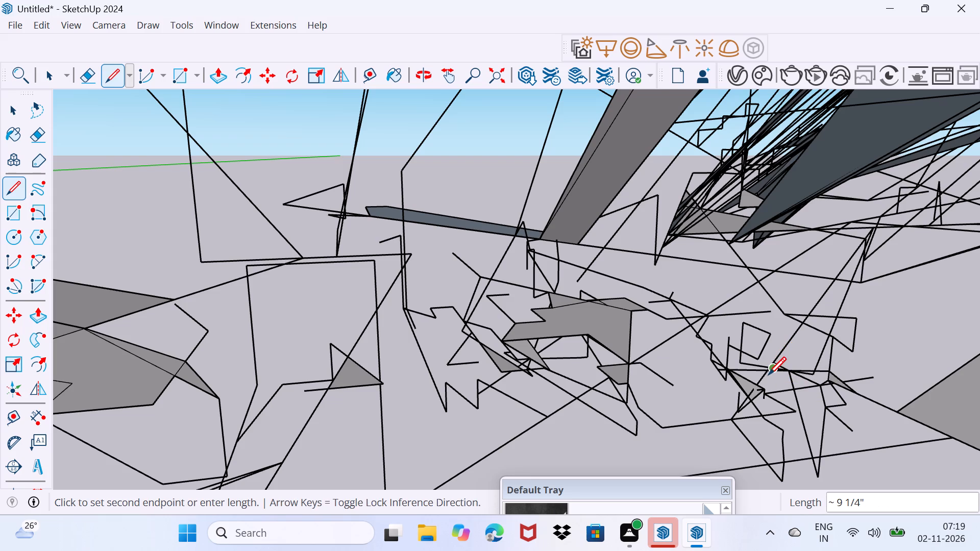
{"action": "left_click", "coordinate": [765, 368]}
{"action": "left_click", "coordinate": [763, 367]}
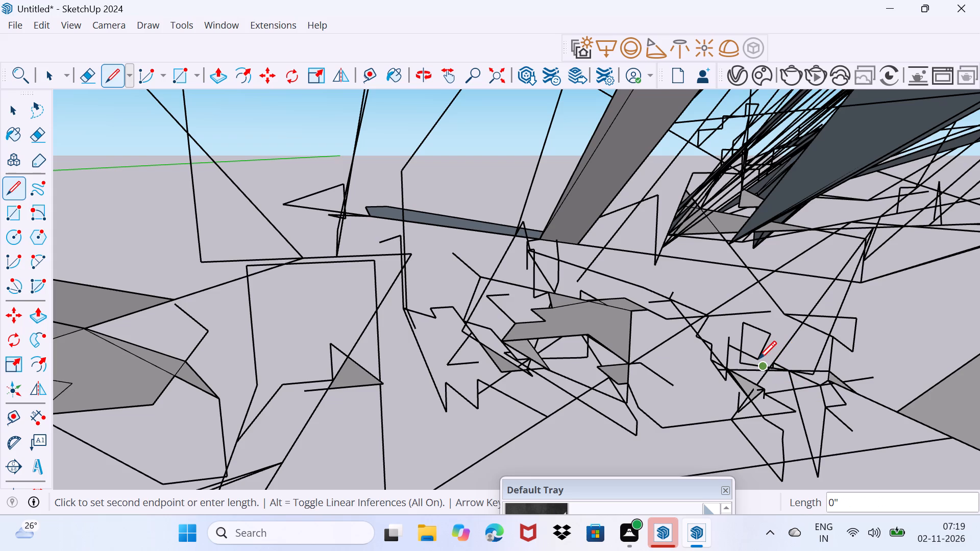
Draw an edge about 5' 3" long between the endpoint below the small loop and the loop's lower corner.
{"action": "left_click", "coordinate": [758, 359]}
{"action": "left_click", "coordinate": [757, 357]}
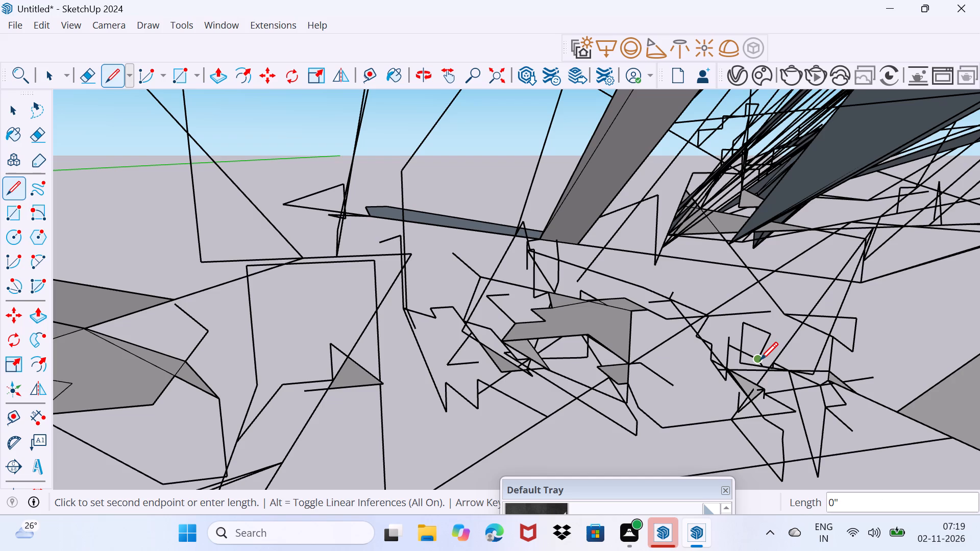
{"action": "left_click", "coordinate": [760, 360]}
{"action": "left_click", "coordinate": [763, 364]}
{"action": "left_click", "coordinate": [763, 364]}
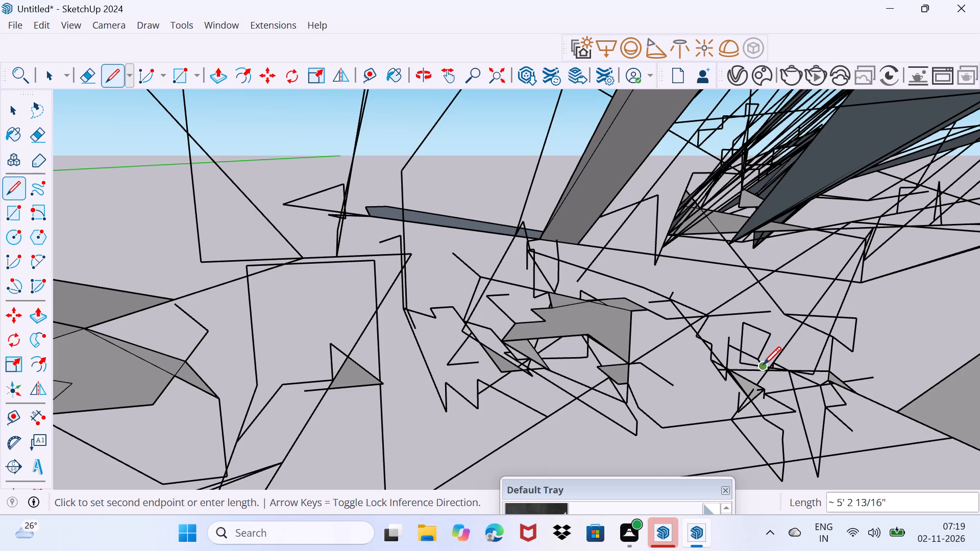
{"action": "left_click", "coordinate": [763, 363]}
{"action": "left_click", "coordinate": [763, 363]}
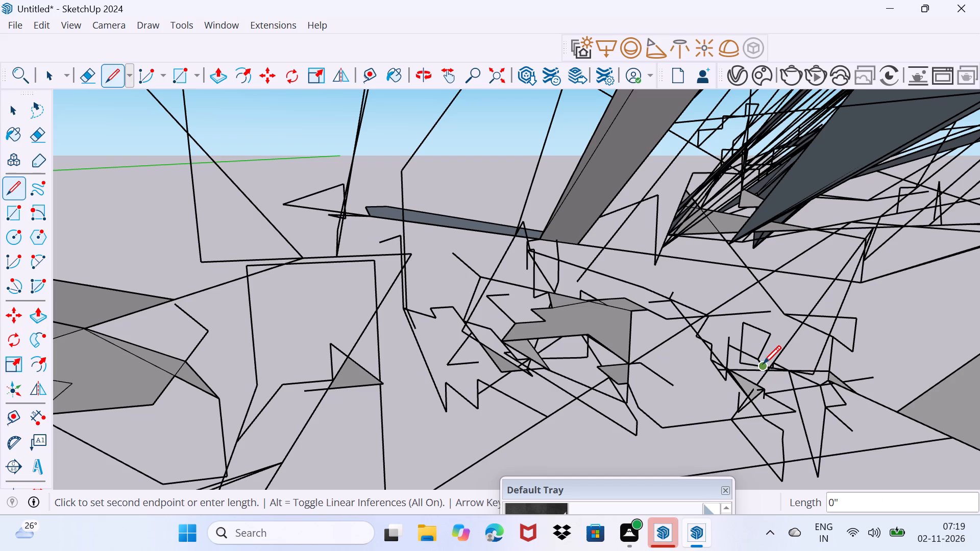
{"action": "left_click", "coordinate": [763, 363]}
{"action": "left_click", "coordinate": [760, 355]}
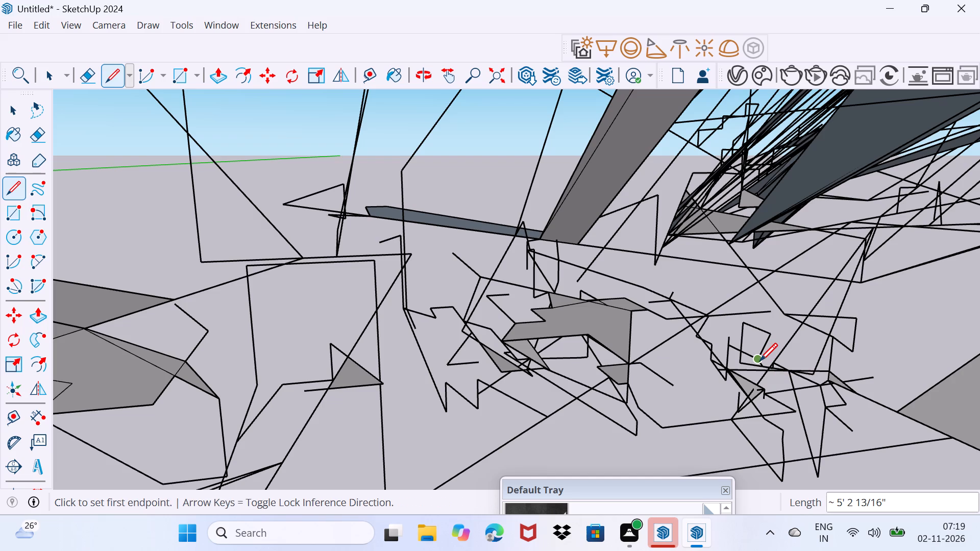
{"action": "left_click", "coordinate": [759, 361]}
{"action": "left_click", "coordinate": [759, 360]}
{"action": "left_click", "coordinate": [759, 360]}
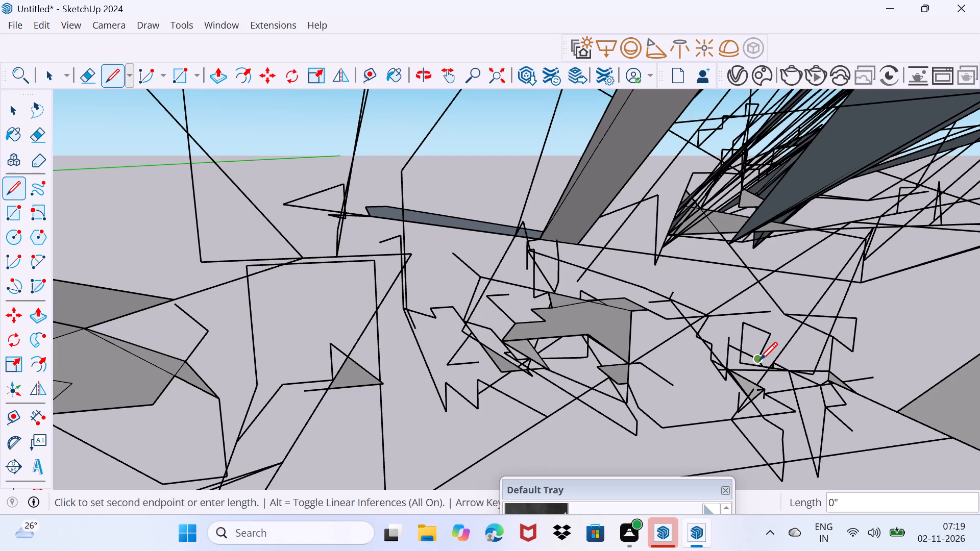
{"action": "left_click", "coordinate": [759, 360]}
{"action": "left_click", "coordinate": [759, 360]}
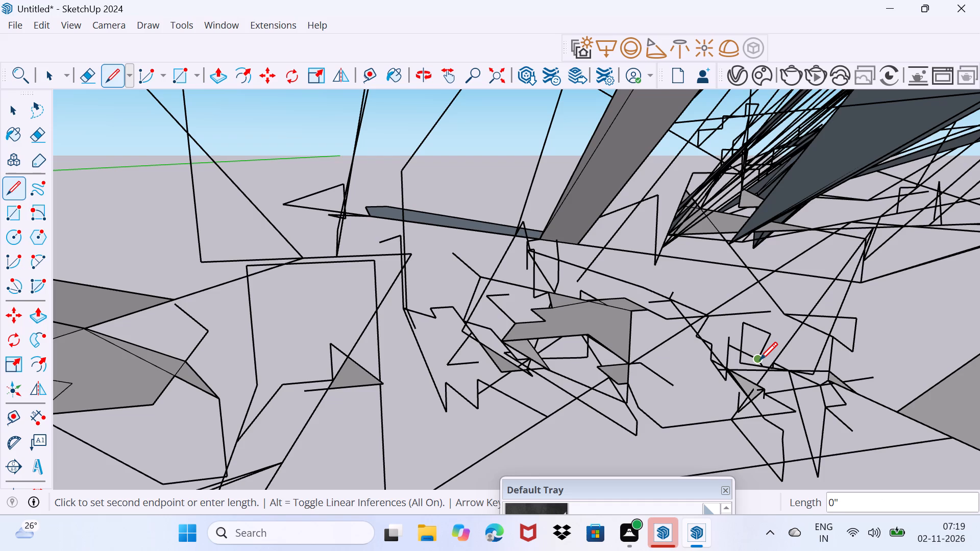
{"action": "left_click", "coordinate": [759, 360]}
Draw edges from the loop's lower corner to the slanted line crossing below it and onward to the tip of the nearby spike.
{"action": "left_click", "coordinate": [797, 386]}
{"action": "left_click", "coordinate": [790, 402]}
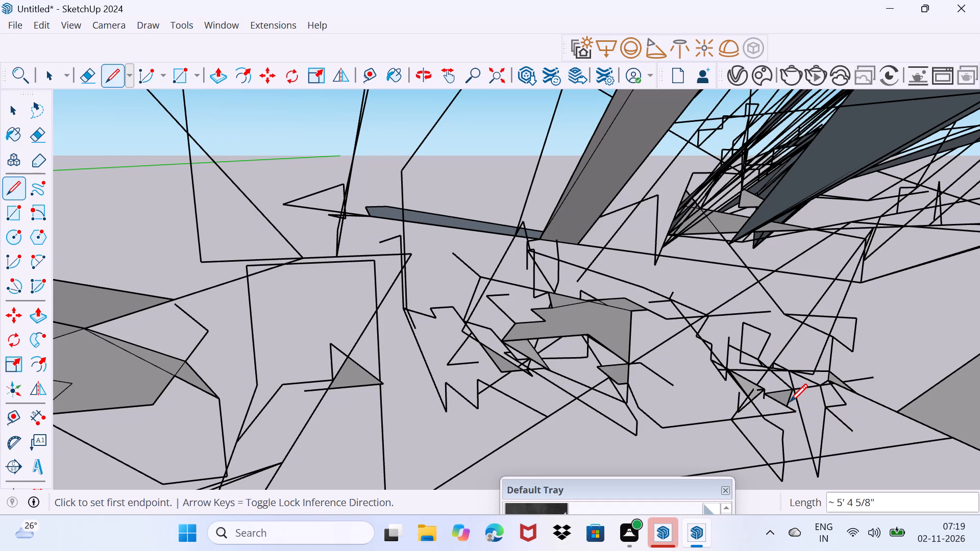
{"action": "left_click", "coordinate": [790, 401]}
{"action": "left_click", "coordinate": [844, 428]}
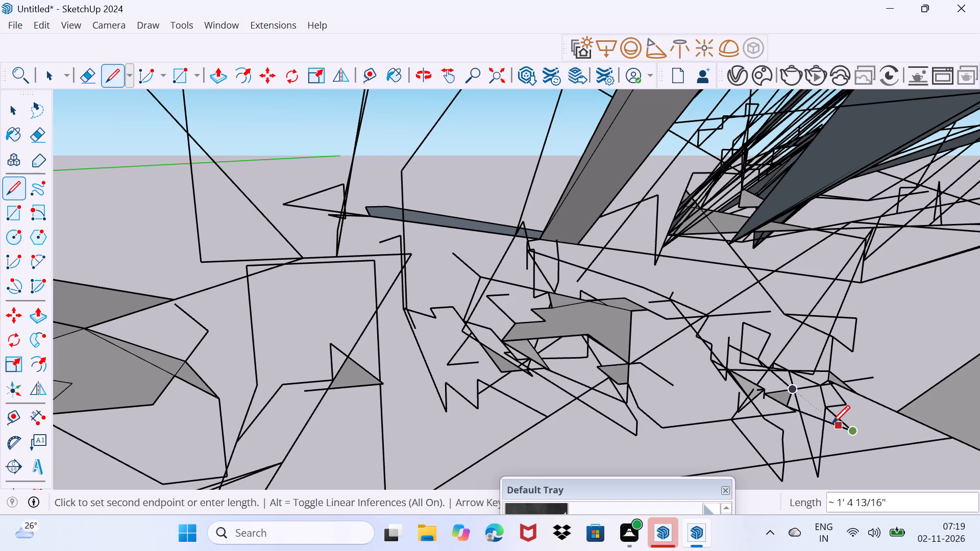
{"action": "left_click", "coordinate": [832, 423]}
Draw edges from the spike back up toward the small loop, including one about 4' long.
{"action": "left_click", "coordinate": [792, 379]}
{"action": "left_click", "coordinate": [792, 379]}
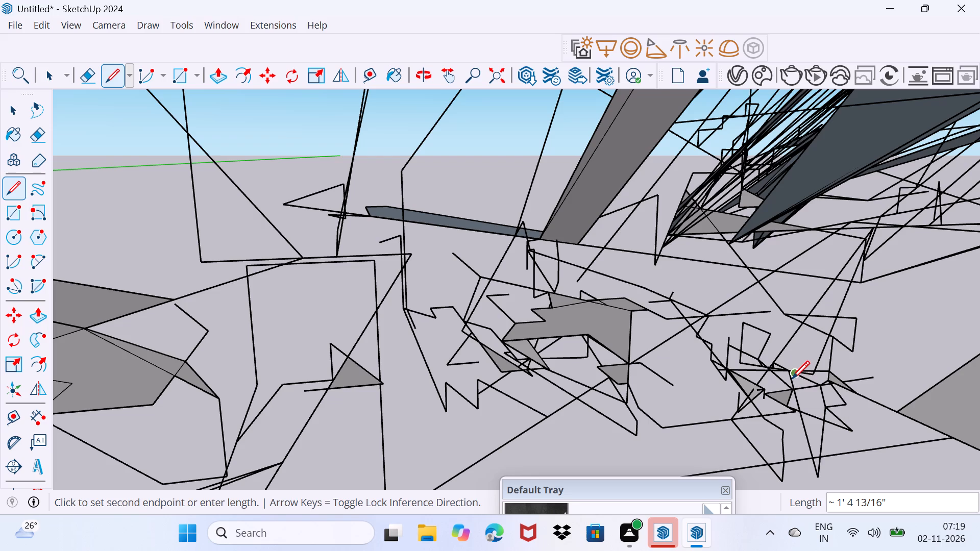
{"action": "left_click", "coordinate": [792, 379]}
{"action": "left_click", "coordinate": [792, 379]}
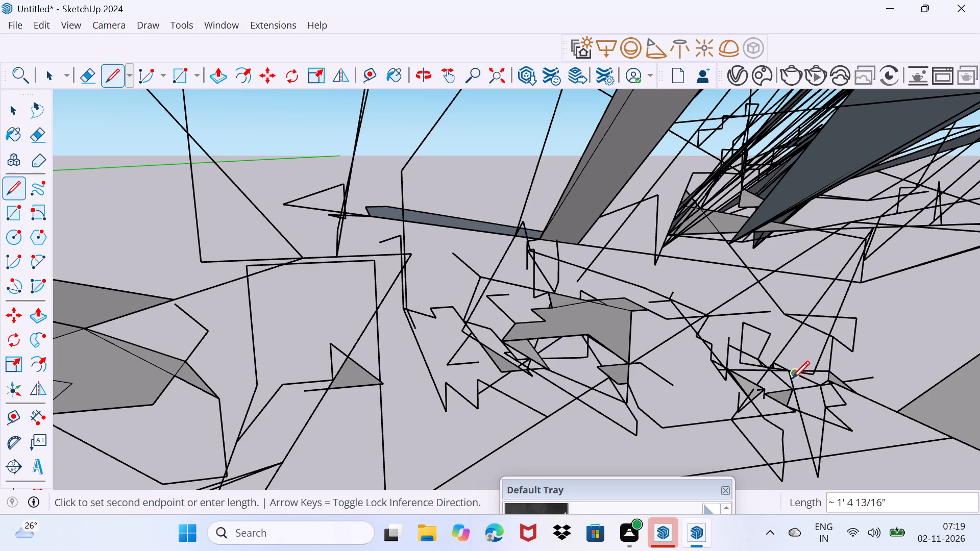
{"action": "left_click", "coordinate": [792, 379]}
{"action": "left_click", "coordinate": [779, 373]}
{"action": "left_click", "coordinate": [766, 354]}
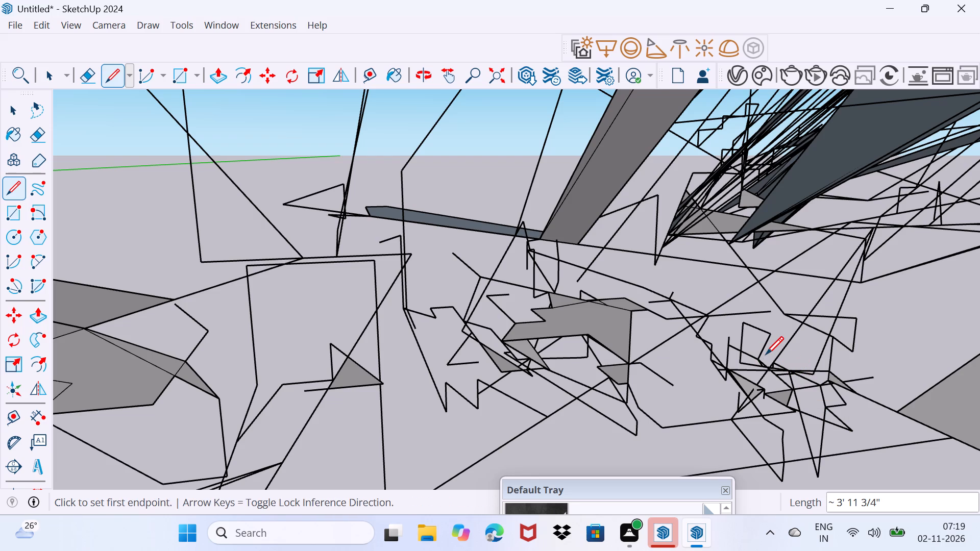
Draw a 1' edge at the small loop's lower corner and an edge about 14' 11" long to the adjacent endpoint.
{"action": "left_click", "coordinate": [767, 356]}
{"action": "left_click", "coordinate": [767, 356]}
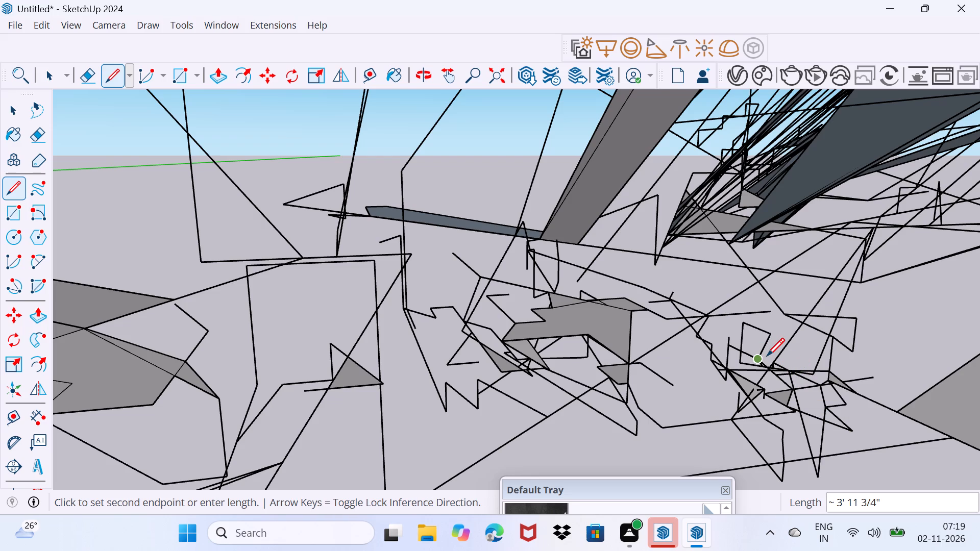
{"action": "left_click", "coordinate": [767, 356]}
{"action": "left_click", "coordinate": [767, 356]}
{"action": "left_click", "coordinate": [767, 356]}
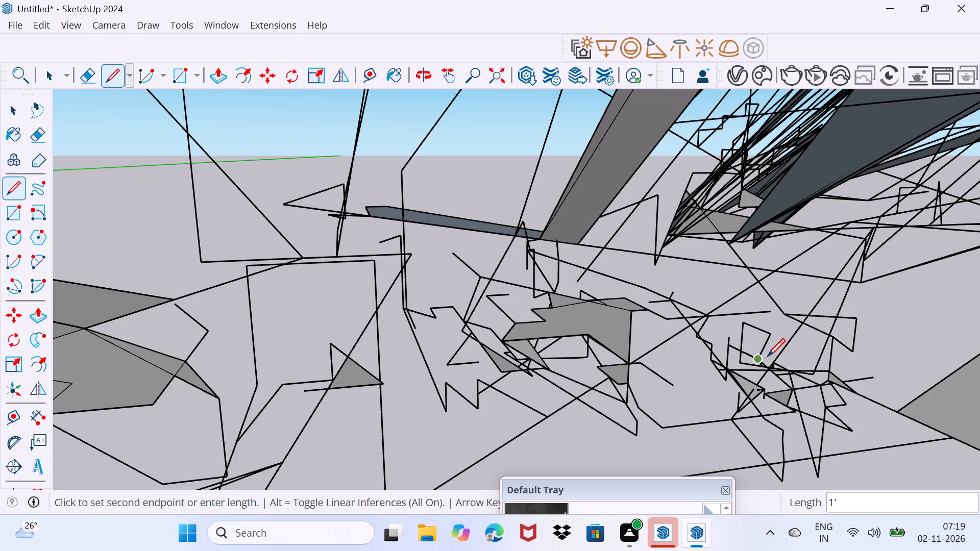
{"action": "left_click", "coordinate": [767, 356]}
{"action": "left_click", "coordinate": [767, 356]}
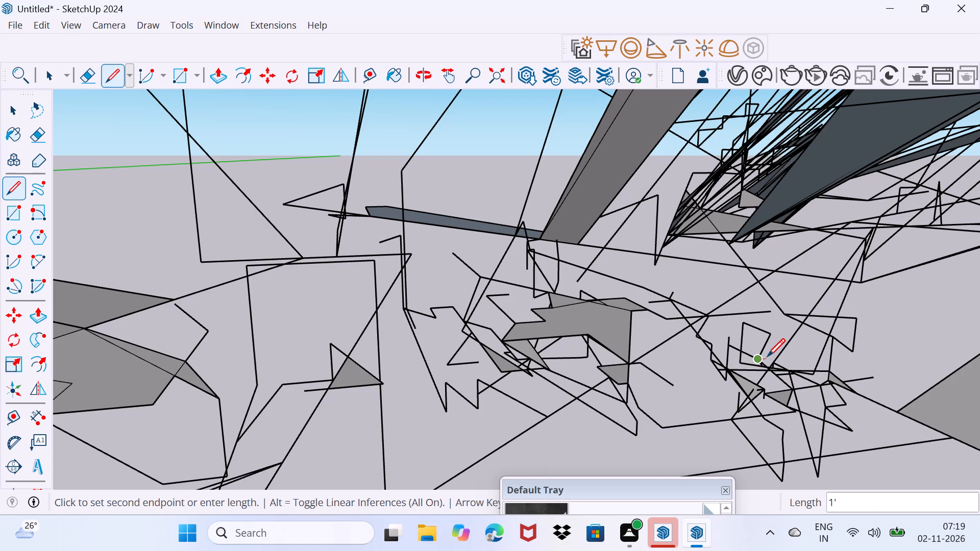
{"action": "left_click", "coordinate": [767, 356]}
{"action": "left_click", "coordinate": [767, 356]}
{"action": "left_click", "coordinate": [767, 361]}
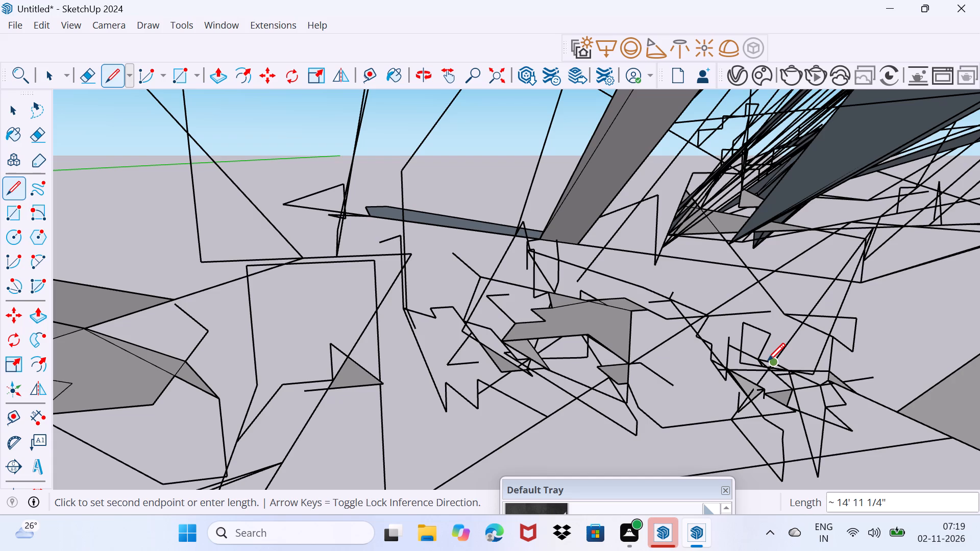
{"action": "left_click", "coordinate": [767, 361]}
{"action": "left_click", "coordinate": [756, 358]}
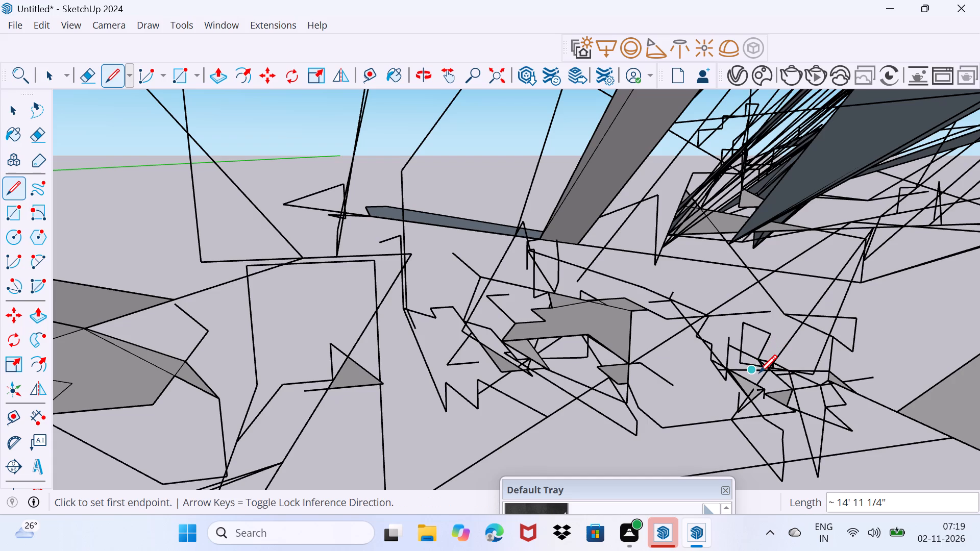
Extend the lines from below the small loop to the short vertical edge's top and up past the nearby line crossing.
{"action": "left_click", "coordinate": [759, 372]}
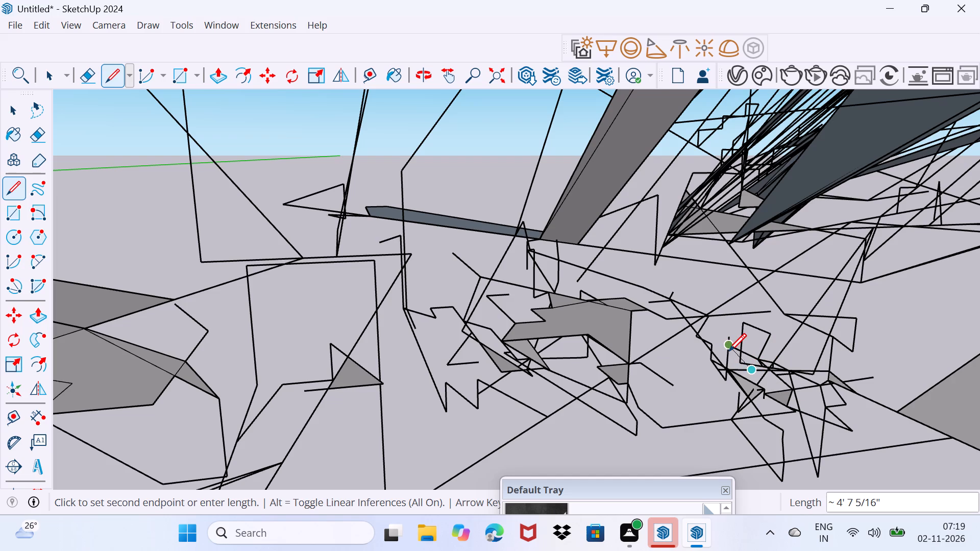
{"action": "left_click", "coordinate": [728, 351]}
{"action": "left_click", "coordinate": [704, 299]}
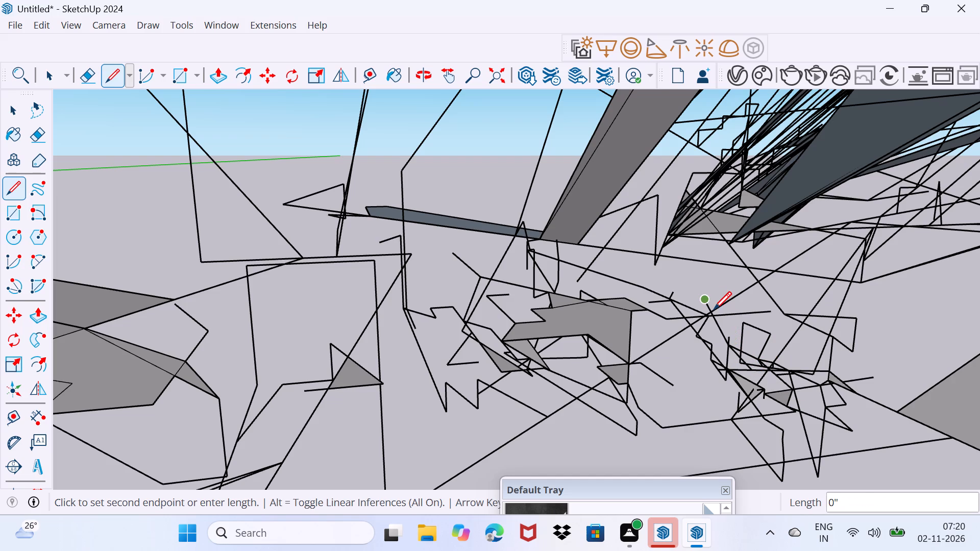
Draw an edge about 12' 2" long from the endpoint above the line crossing down to the nearly horizontal line.
{"action": "left_click", "coordinate": [714, 309]}
{"action": "left_click", "coordinate": [714, 309]}
{"action": "left_click", "coordinate": [714, 309]}
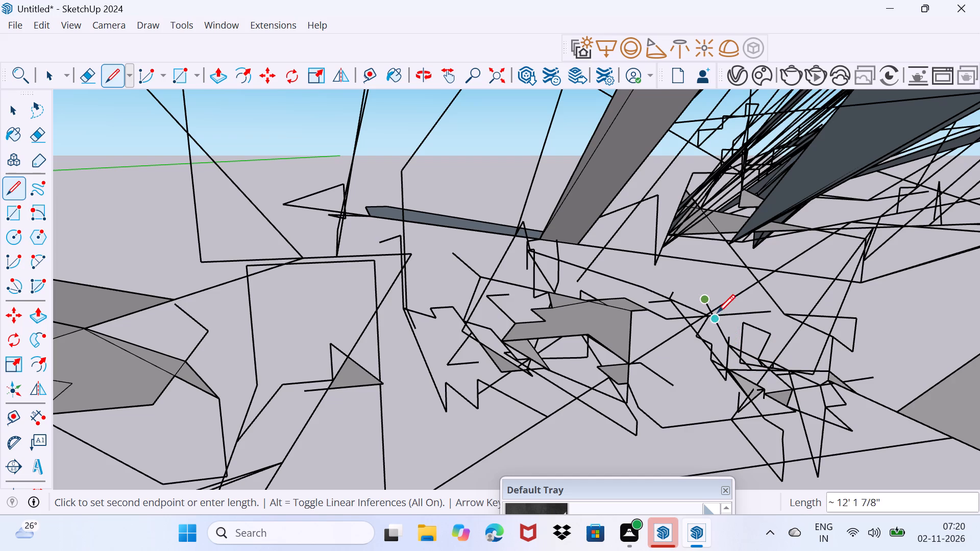
{"action": "left_click", "coordinate": [721, 315]}
{"action": "left_click", "coordinate": [732, 317]}
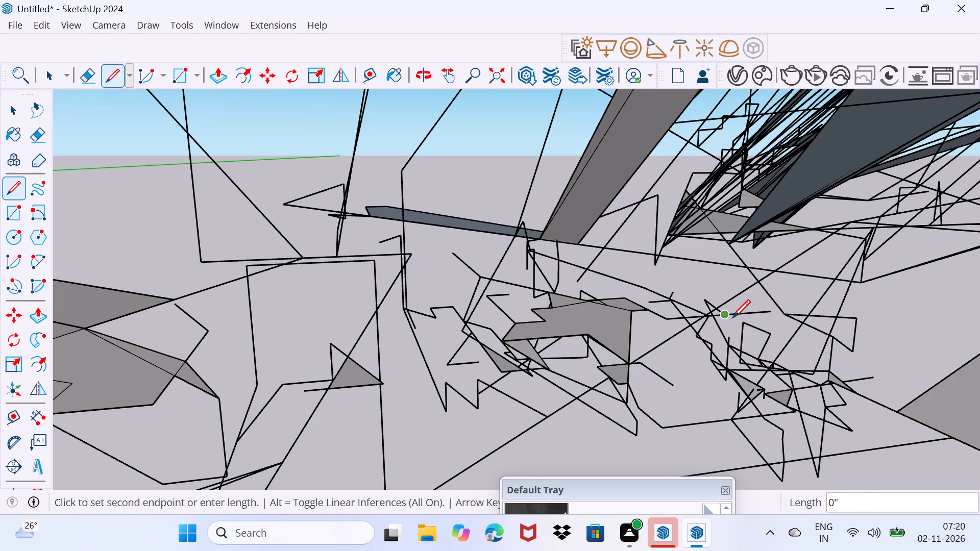
{"action": "left_click", "coordinate": [732, 317]}
{"action": "left_click", "coordinate": [732, 317]}
{"action": "left_click", "coordinate": [732, 317]}
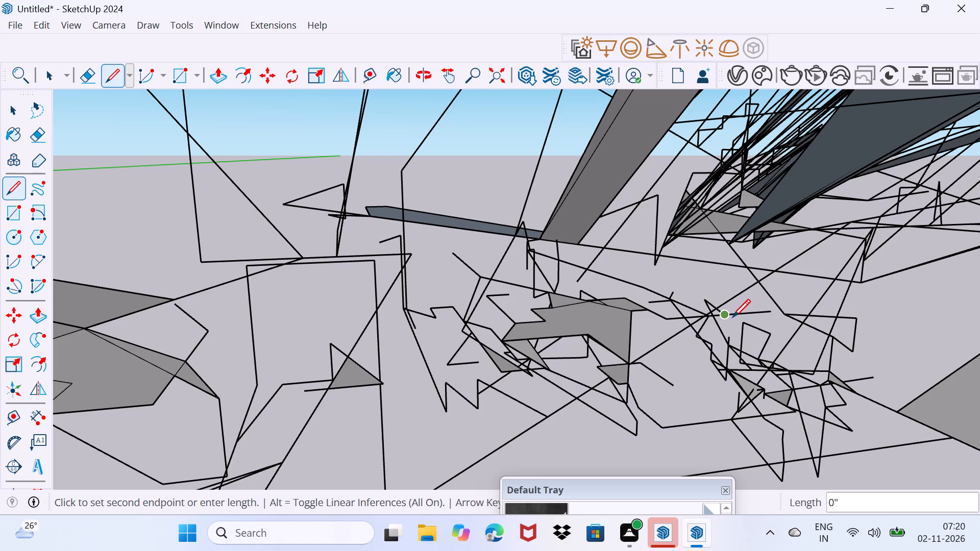
{"action": "left_click", "coordinate": [732, 317]}
{"action": "left_click", "coordinate": [729, 313]}
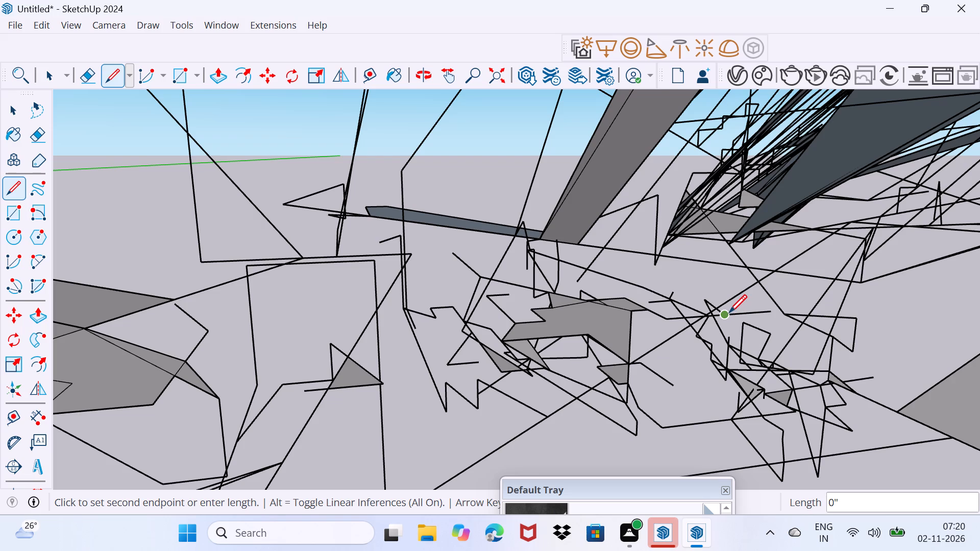
{"action": "left_click", "coordinate": [729, 312]}
Draw an edge about 10' 6" long between the endpoint above the line crossing and the nearly horizontal line.
{"action": "left_click", "coordinate": [708, 297]}
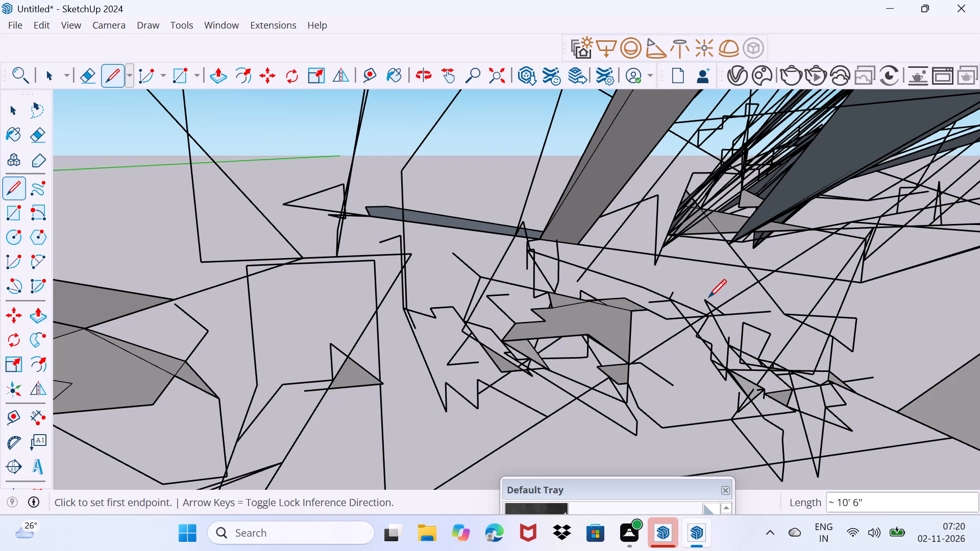
{"action": "left_click", "coordinate": [708, 297]}
{"action": "left_click", "coordinate": [708, 297]}
{"action": "left_click", "coordinate": [713, 299]}
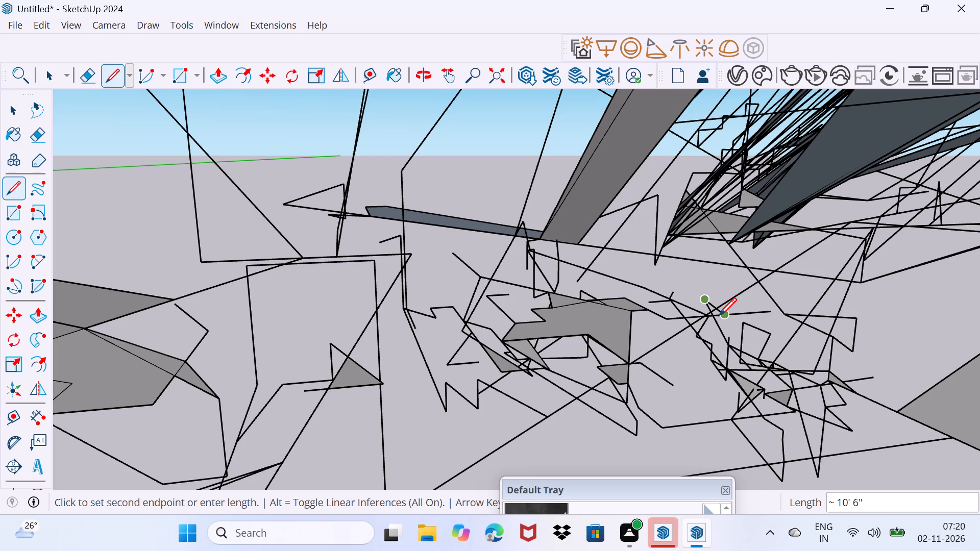
{"action": "left_click", "coordinate": [719, 315]}
{"action": "left_click", "coordinate": [718, 314]}
Draw a 1' edge at a new peak above the line crossing and an edge about 10' 8" long back to the previous endpoint.
{"action": "left_click", "coordinate": [693, 282]}
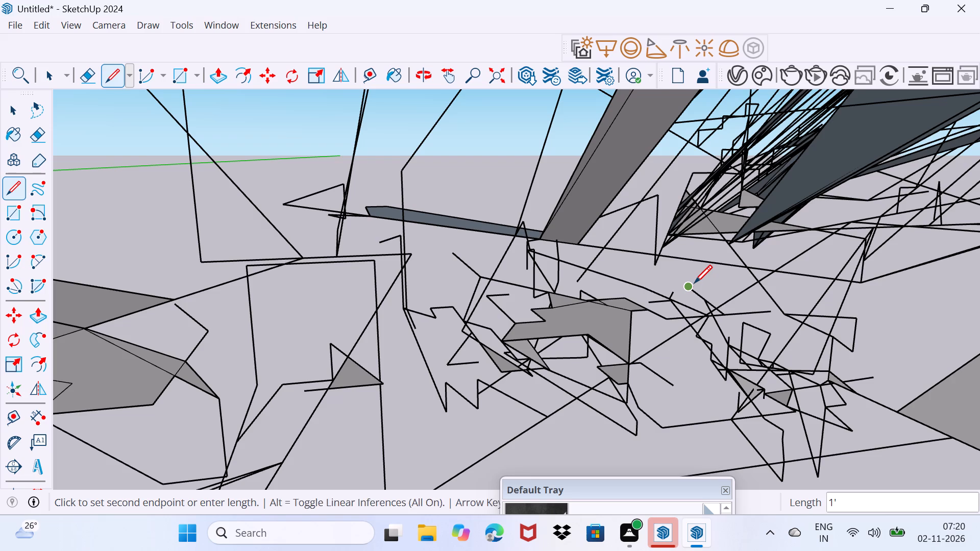
{"action": "left_click", "coordinate": [694, 283]}
{"action": "left_click", "coordinate": [710, 299]}
{"action": "left_click", "coordinate": [710, 299]}
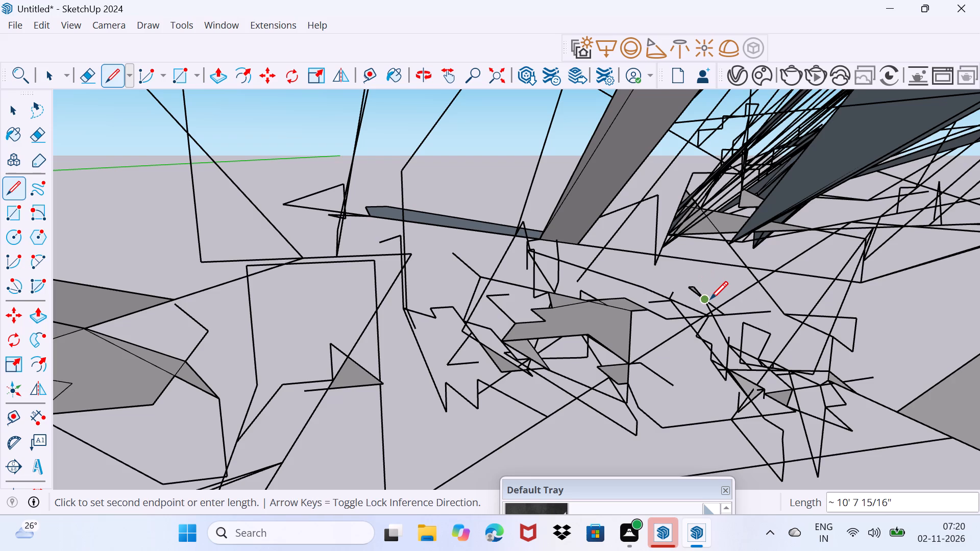
{"action": "left_click", "coordinate": [710, 299]}
{"action": "left_click", "coordinate": [710, 299]}
{"action": "left_click", "coordinate": [710, 299]}
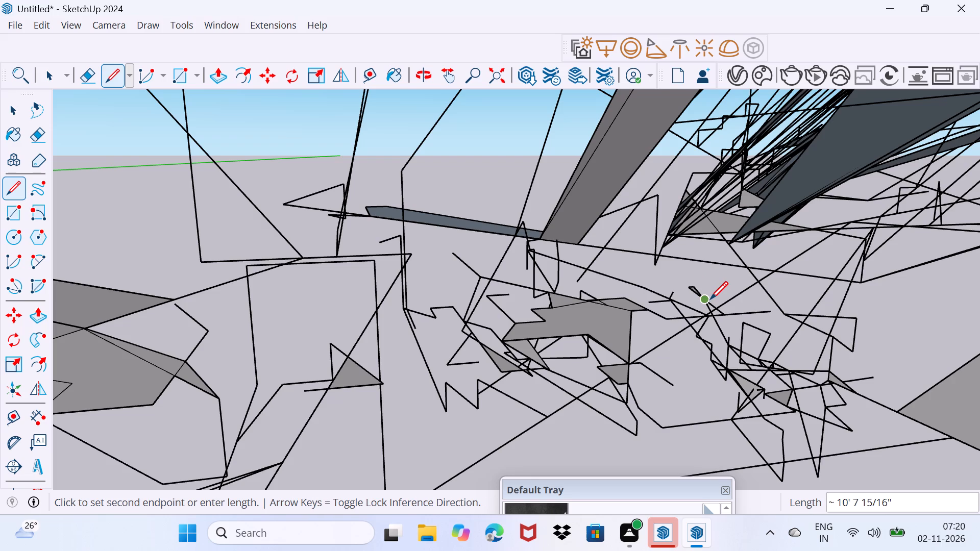
{"action": "left_click", "coordinate": [703, 294]}
{"action": "left_click", "coordinate": [703, 294]}
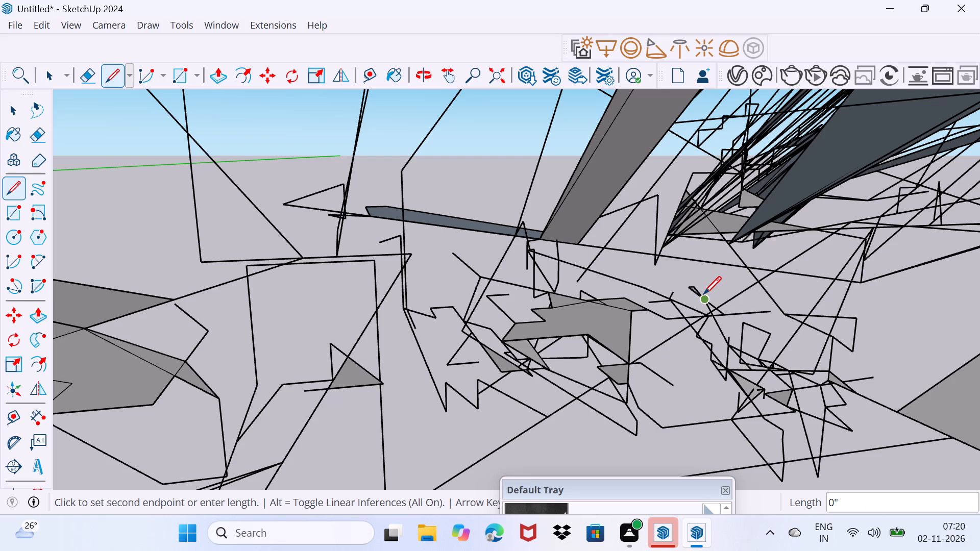
{"action": "left_click", "coordinate": [703, 294]}
{"action": "left_click", "coordinate": [703, 293]}
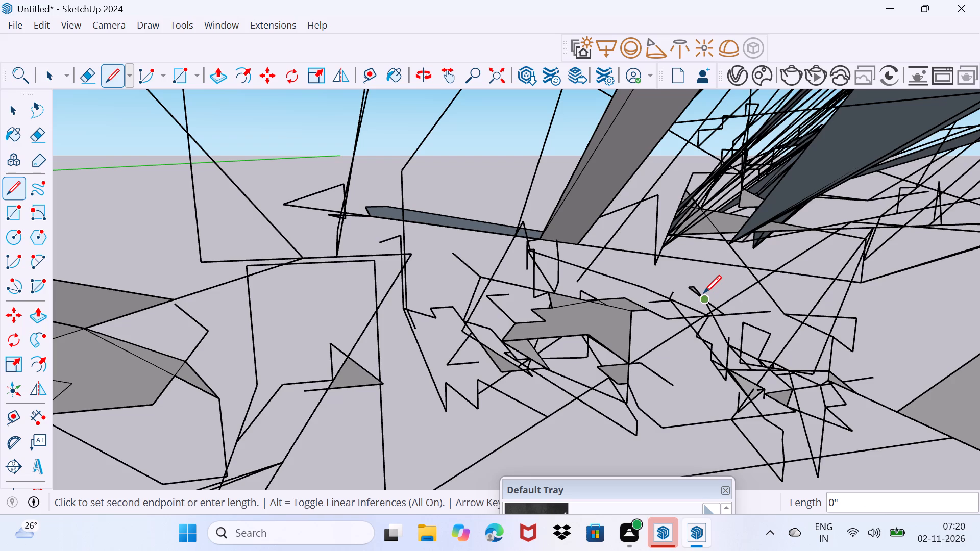
{"action": "left_click", "coordinate": [703, 293]}
{"action": "left_click", "coordinate": [705, 293]}
{"action": "left_click", "coordinate": [705, 293]}
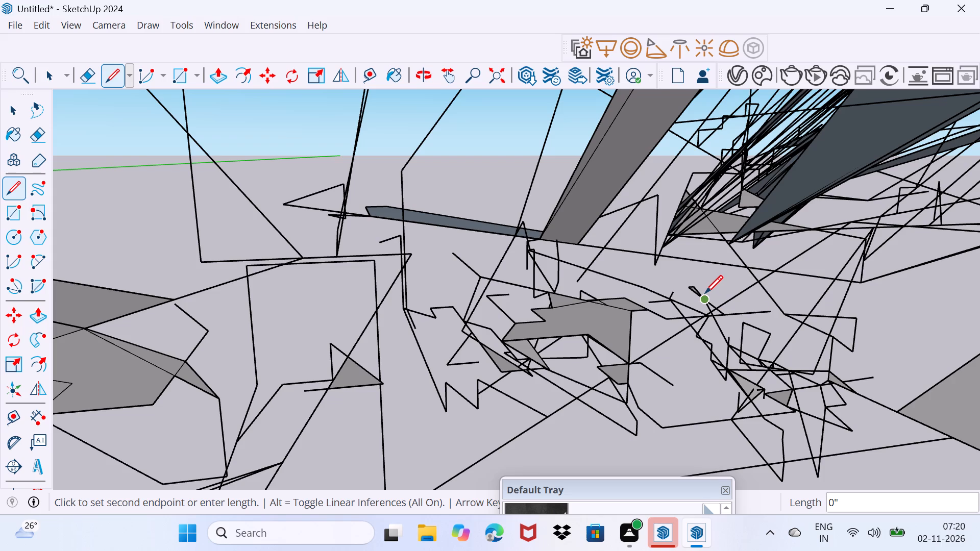
Finish the line chain just above the line crossing with an edge about 5' 4" long.
{"action": "left_click", "coordinate": [705, 293]}
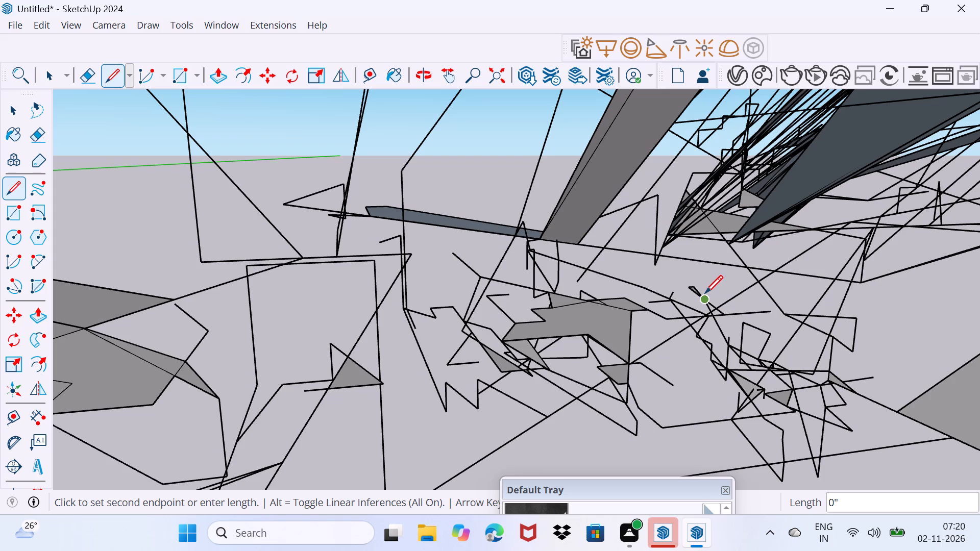
{"action": "left_click", "coordinate": [704, 291]}
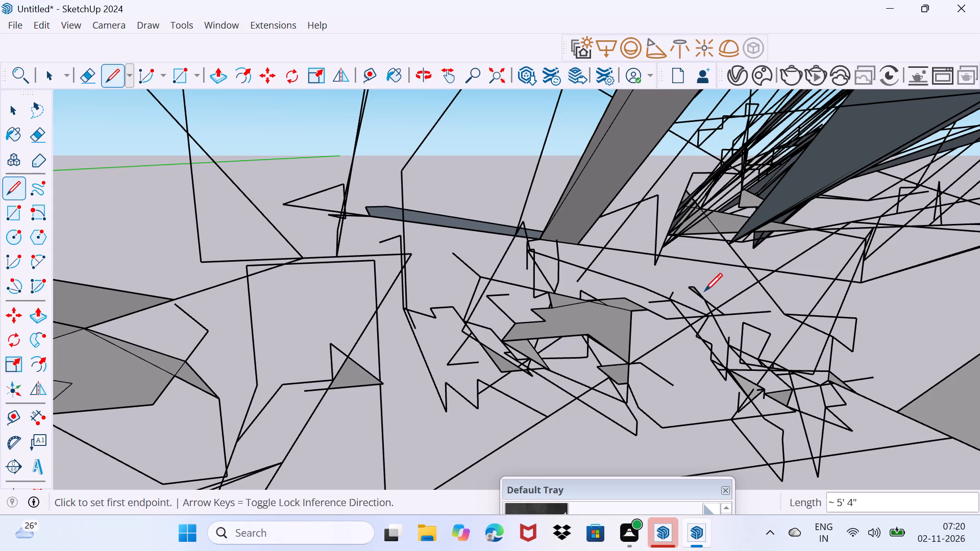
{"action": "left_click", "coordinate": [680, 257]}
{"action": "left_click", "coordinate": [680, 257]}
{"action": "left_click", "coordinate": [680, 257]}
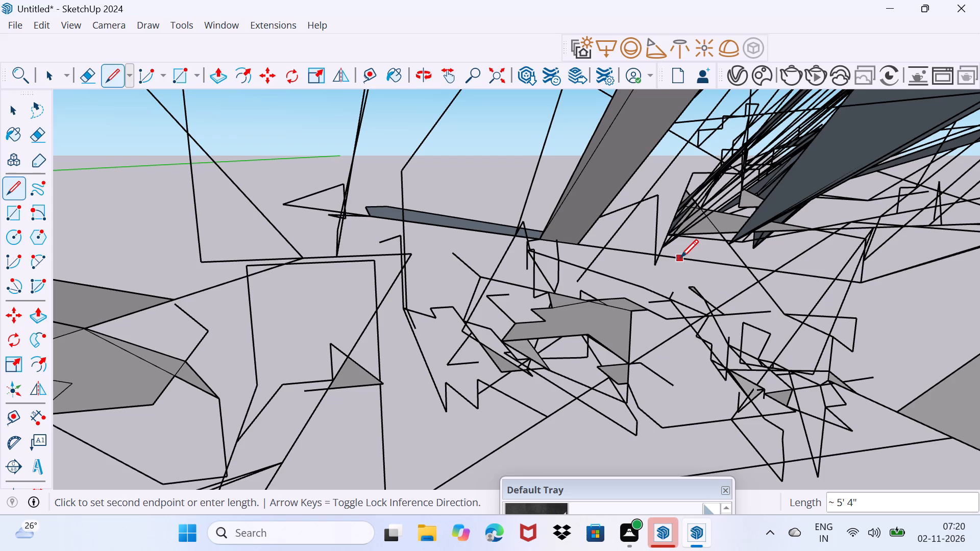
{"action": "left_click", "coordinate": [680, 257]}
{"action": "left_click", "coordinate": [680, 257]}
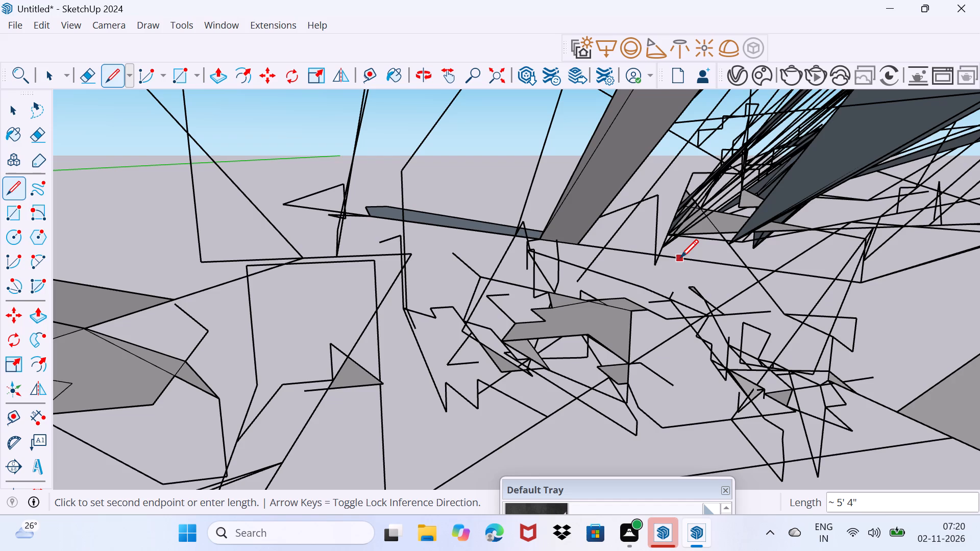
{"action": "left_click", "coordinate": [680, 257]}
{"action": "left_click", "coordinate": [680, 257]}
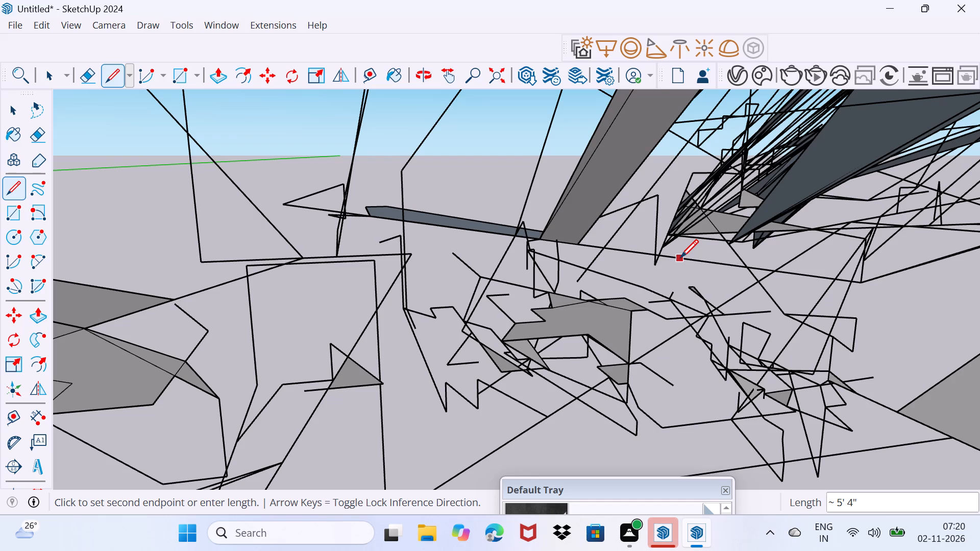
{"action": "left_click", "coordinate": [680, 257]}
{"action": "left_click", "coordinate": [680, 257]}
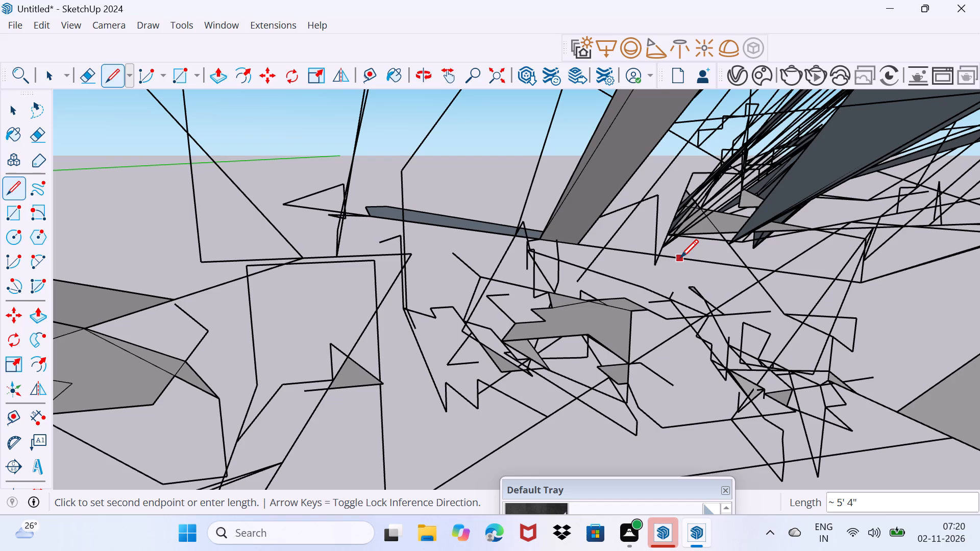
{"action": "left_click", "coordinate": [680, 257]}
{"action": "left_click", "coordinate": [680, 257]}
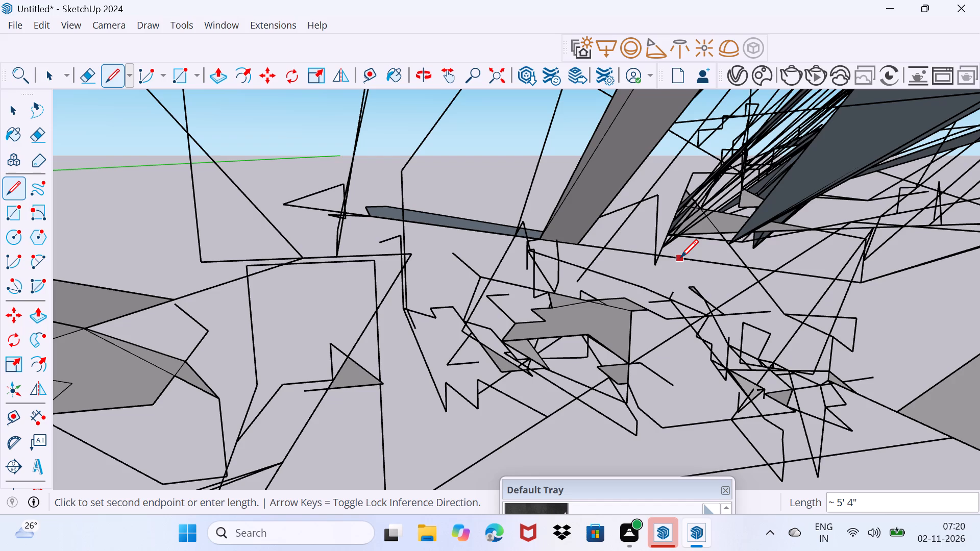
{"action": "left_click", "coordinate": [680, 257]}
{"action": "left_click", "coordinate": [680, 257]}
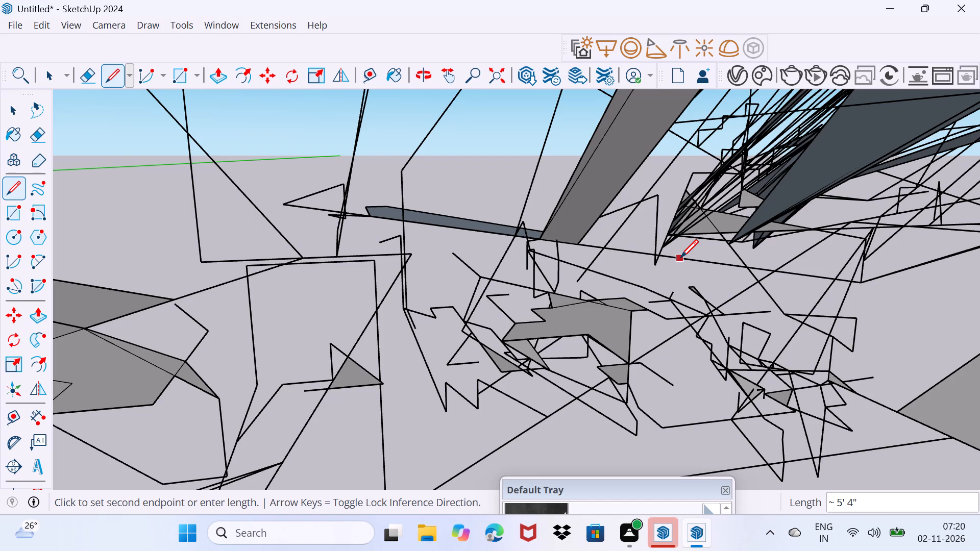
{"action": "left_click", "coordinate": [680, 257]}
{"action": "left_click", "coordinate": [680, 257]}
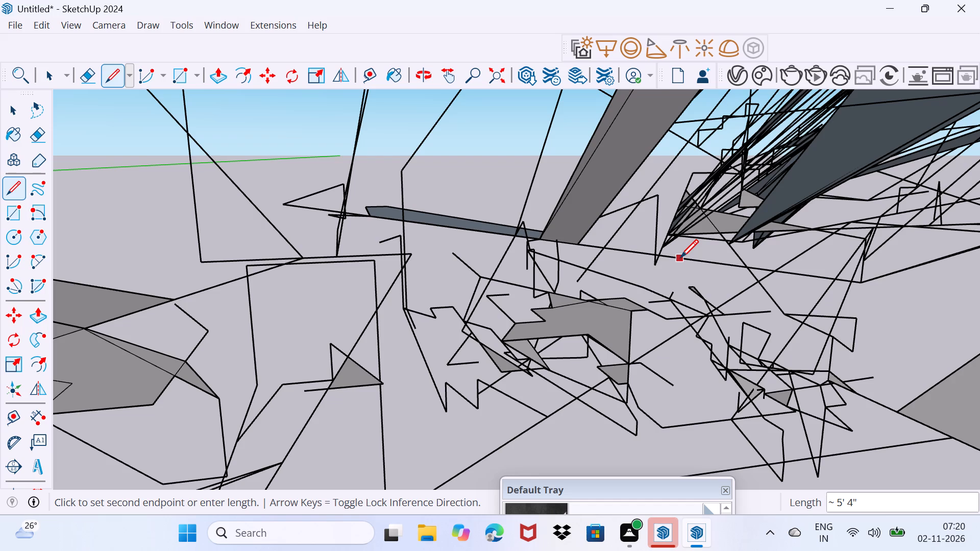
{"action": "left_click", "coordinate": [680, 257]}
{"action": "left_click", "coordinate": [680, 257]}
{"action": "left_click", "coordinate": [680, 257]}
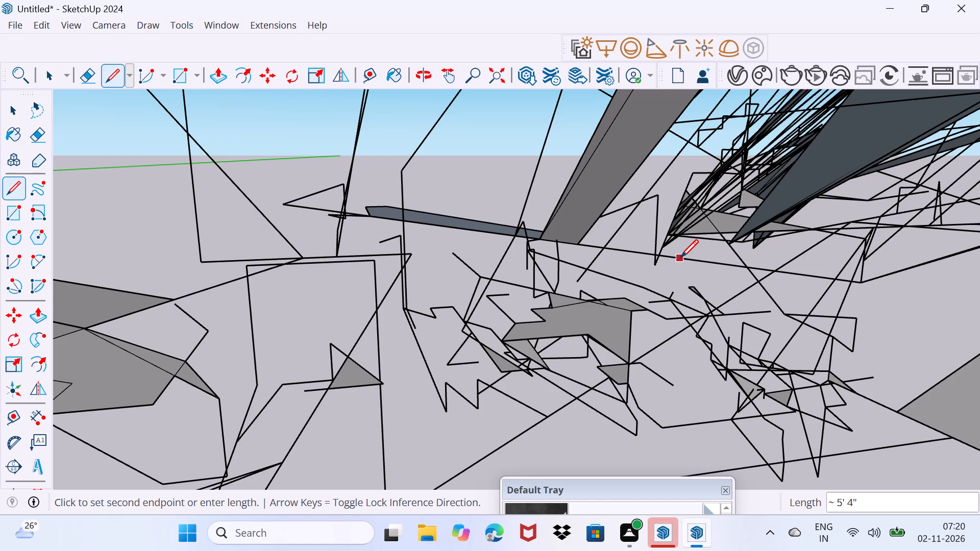
Draw connected lines from the long nearly horizontal edge down past the grey face to the long diagonal line, ending with a 1' edge.
{"action": "left_click", "coordinate": [679, 259]}
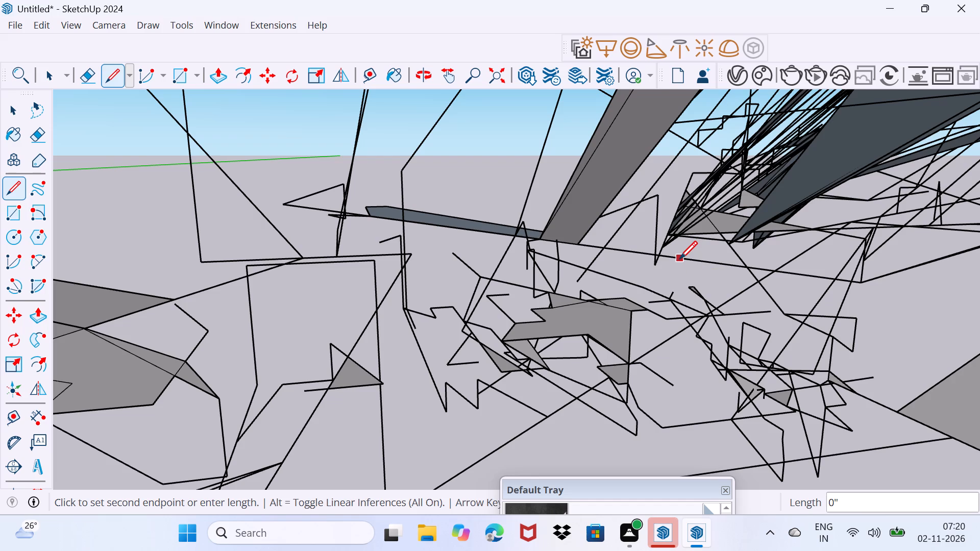
{"action": "left_click", "coordinate": [679, 259]}
{"action": "left_click", "coordinate": [679, 261]}
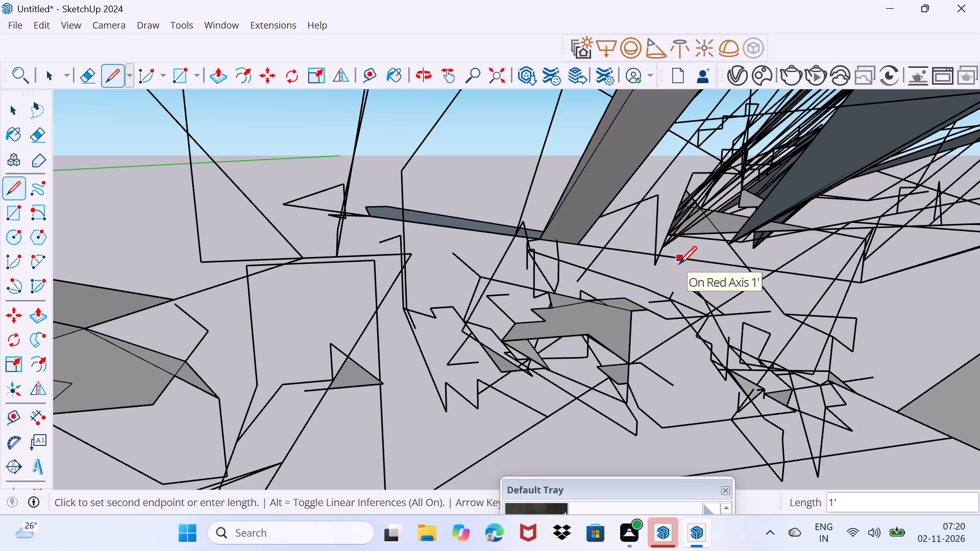
{"action": "left_click", "coordinate": [679, 264]}
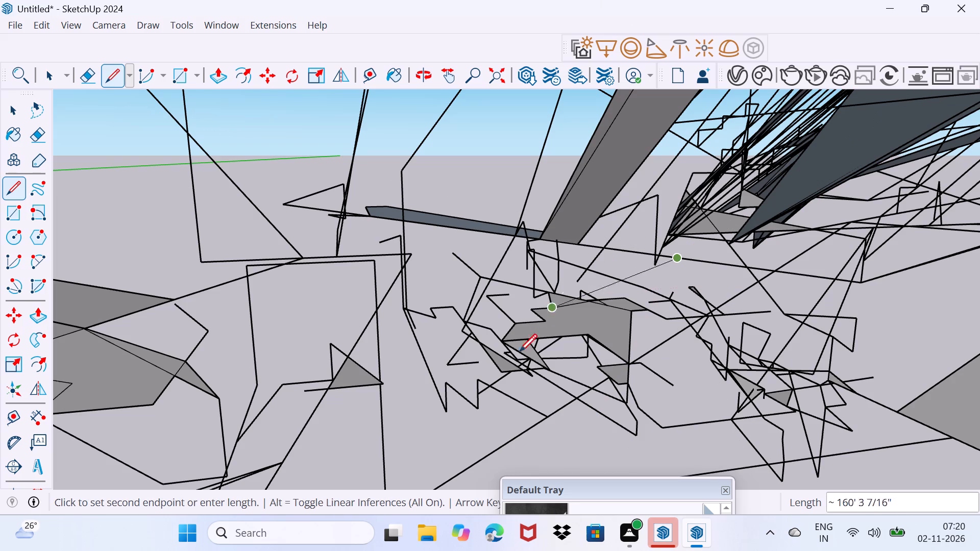
{"action": "left_click", "coordinate": [538, 348]}
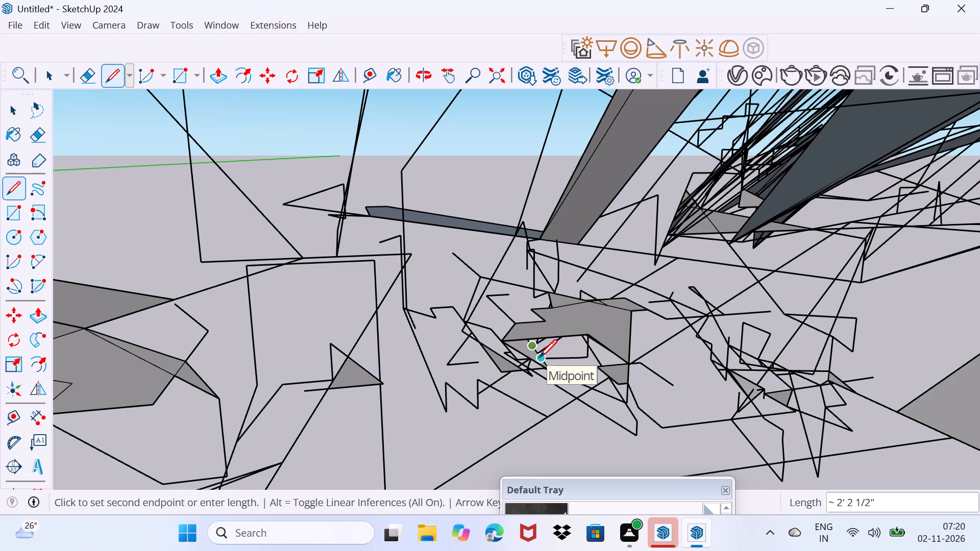
{"action": "left_click", "coordinate": [541, 415]}
{"action": "left_click", "coordinate": [559, 409]}
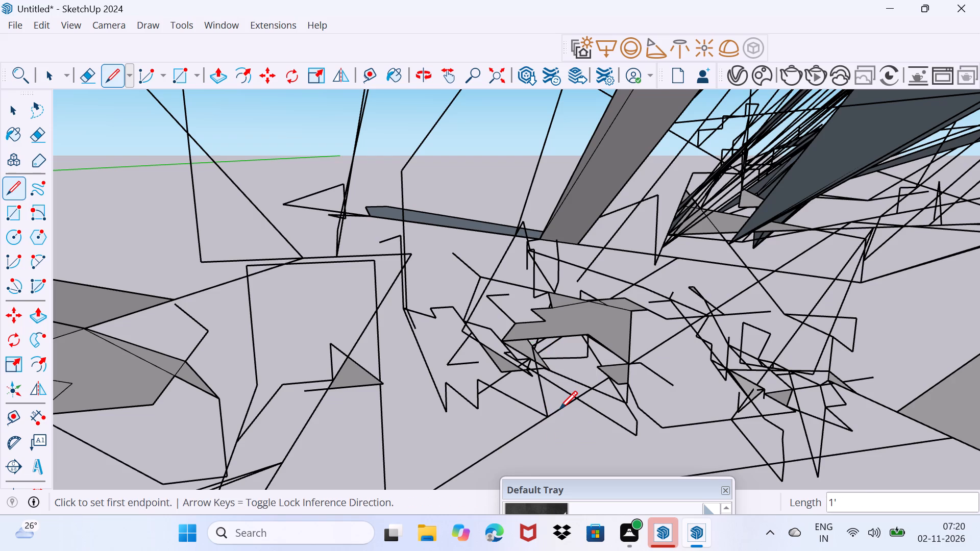
Draw connected lines from the 1' edge's end up beneath the grey face and across beyond it, ending with an edge about 2' 4" long.
{"action": "left_click", "coordinate": [559, 409]}
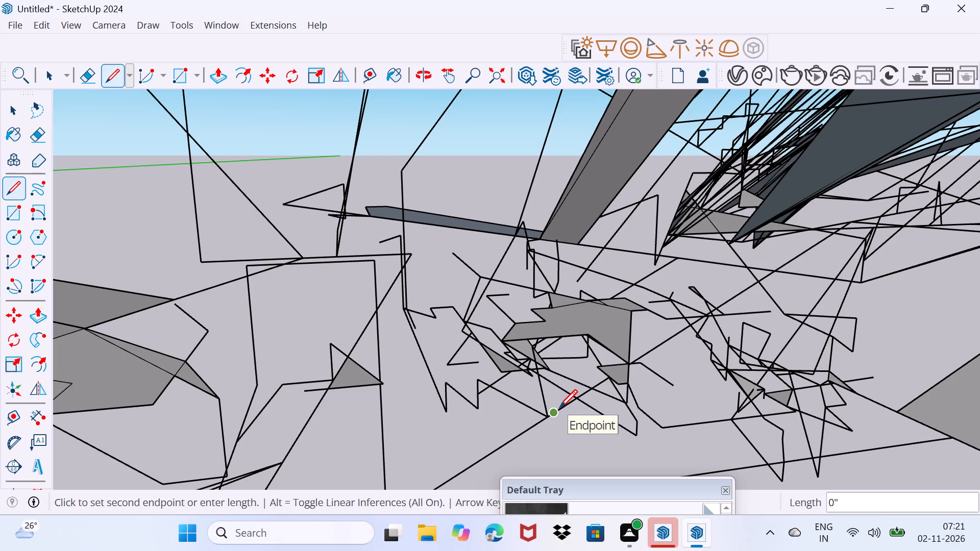
{"action": "left_click", "coordinate": [578, 352]}
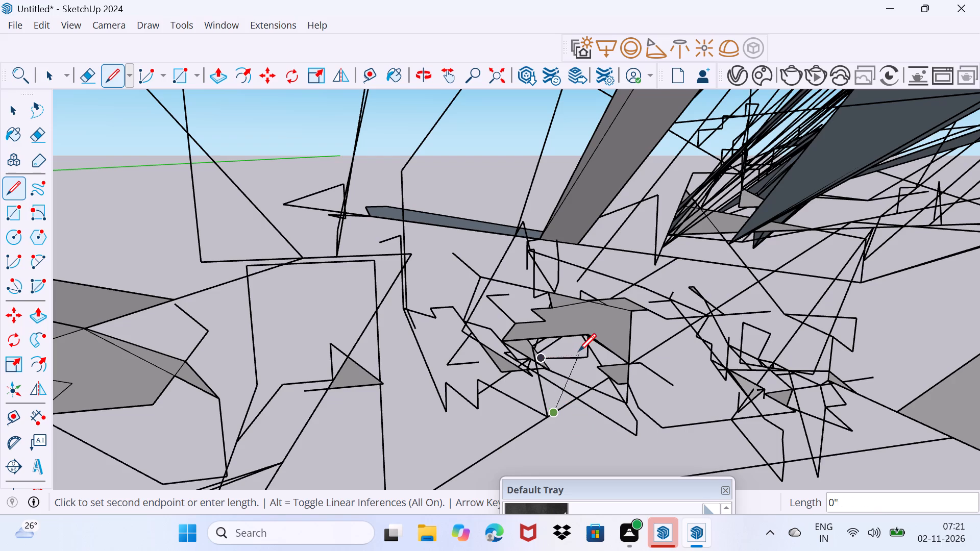
{"action": "left_click", "coordinate": [661, 352]}
{"action": "left_click", "coordinate": [659, 354]}
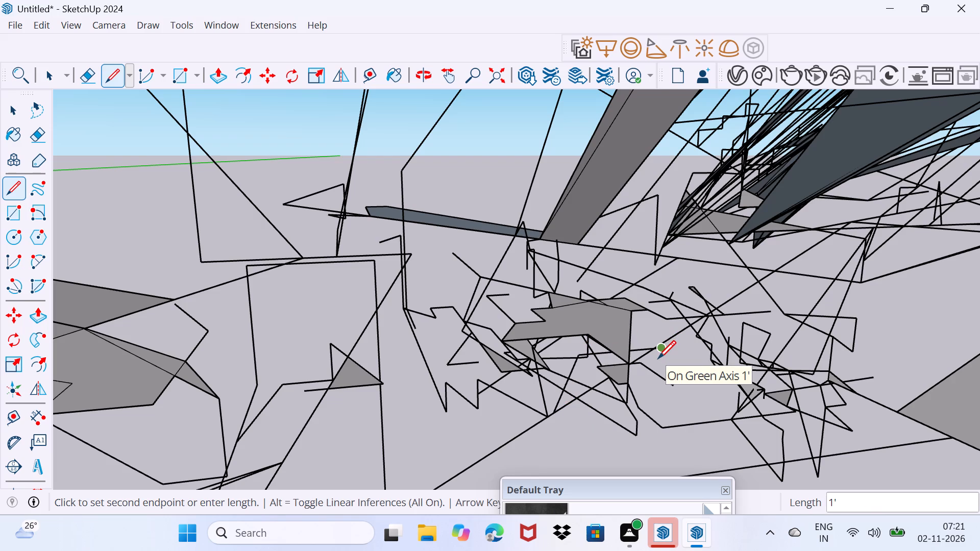
{"action": "left_click", "coordinate": [658, 358]}
{"action": "left_click", "coordinate": [660, 357]}
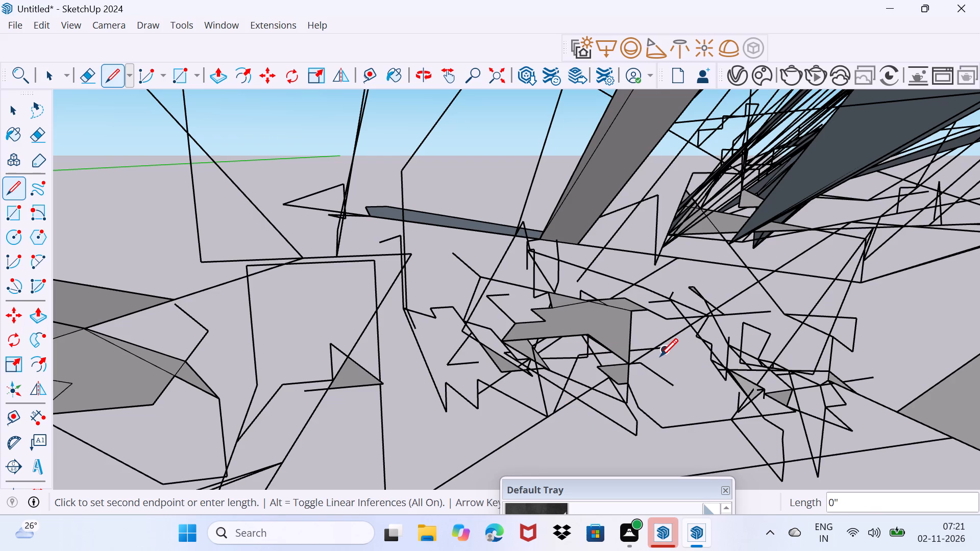
{"action": "left_click", "coordinate": [660, 356]}
{"action": "left_click", "coordinate": [661, 355]}
{"action": "left_click", "coordinate": [663, 352]}
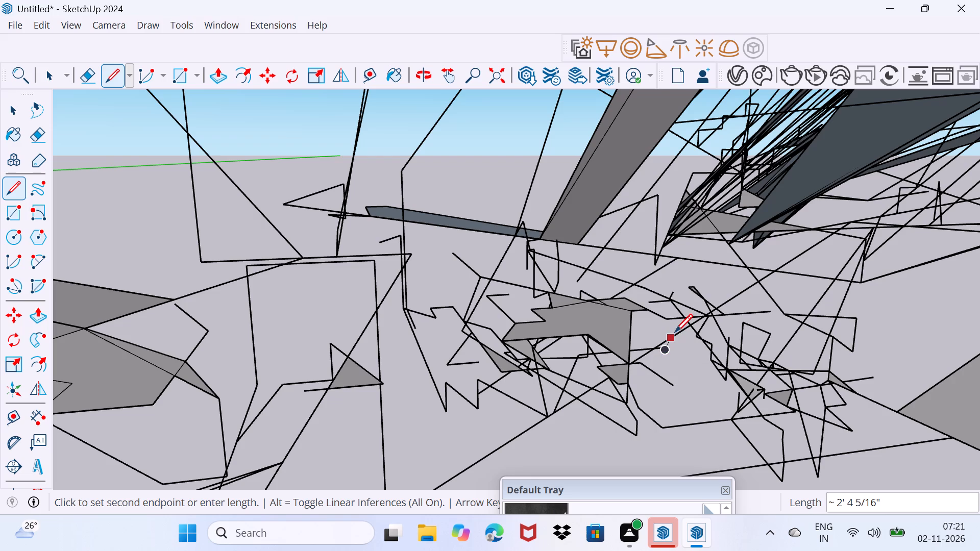
{"action": "left_click", "coordinate": [673, 338]}
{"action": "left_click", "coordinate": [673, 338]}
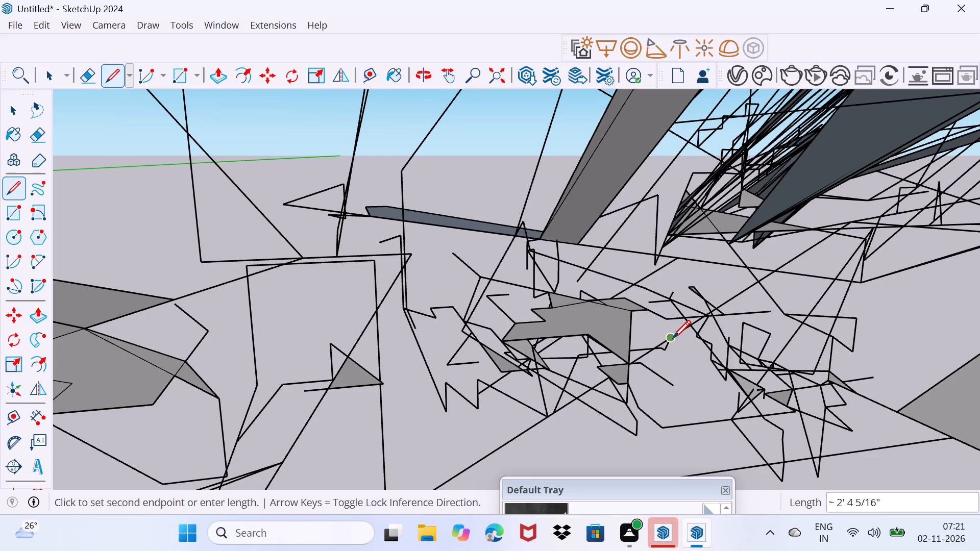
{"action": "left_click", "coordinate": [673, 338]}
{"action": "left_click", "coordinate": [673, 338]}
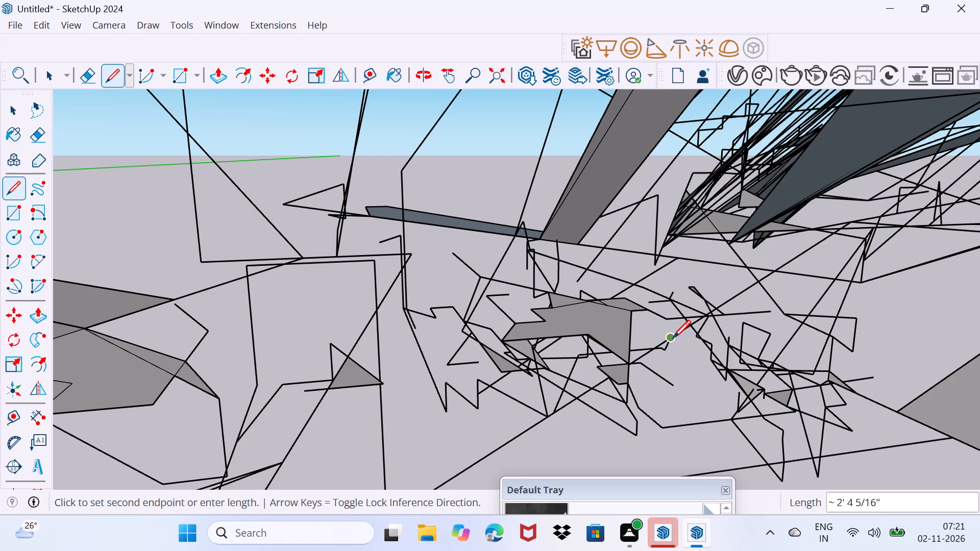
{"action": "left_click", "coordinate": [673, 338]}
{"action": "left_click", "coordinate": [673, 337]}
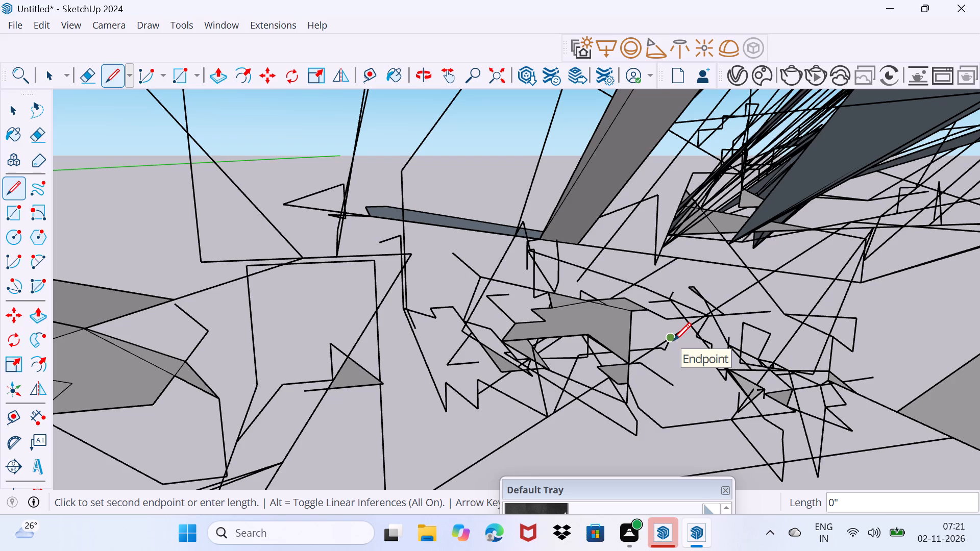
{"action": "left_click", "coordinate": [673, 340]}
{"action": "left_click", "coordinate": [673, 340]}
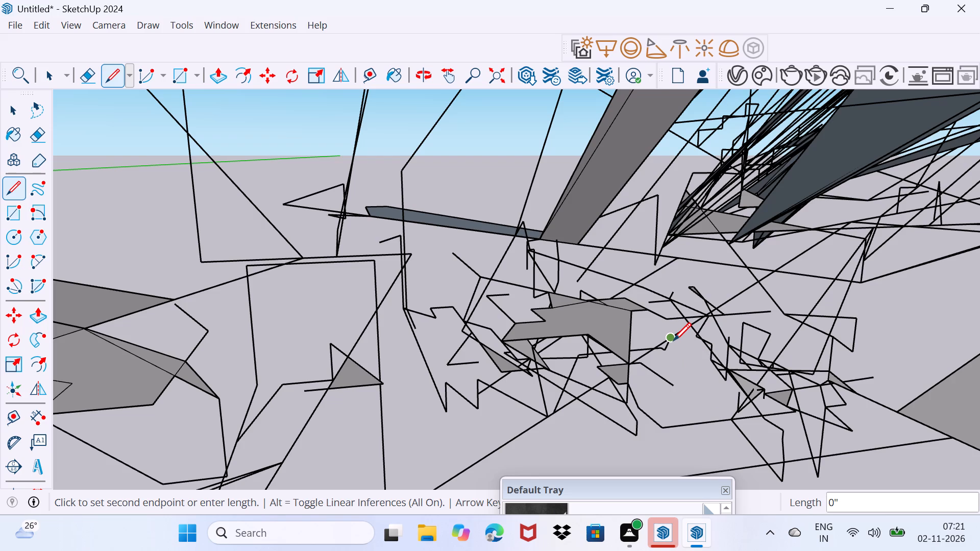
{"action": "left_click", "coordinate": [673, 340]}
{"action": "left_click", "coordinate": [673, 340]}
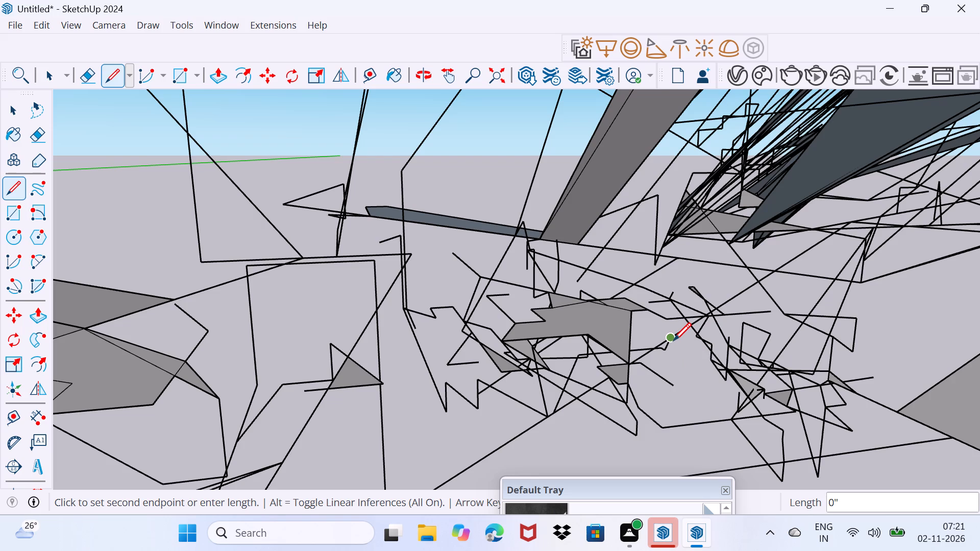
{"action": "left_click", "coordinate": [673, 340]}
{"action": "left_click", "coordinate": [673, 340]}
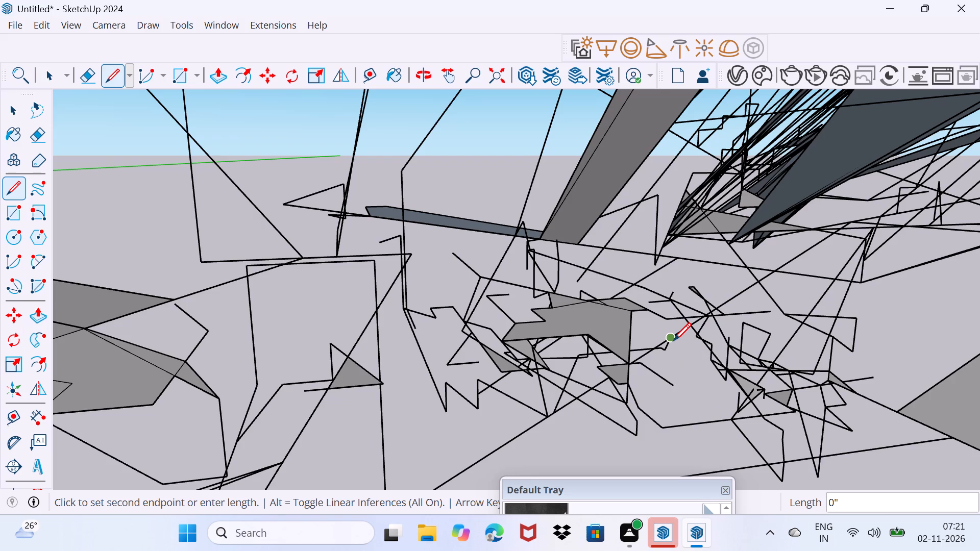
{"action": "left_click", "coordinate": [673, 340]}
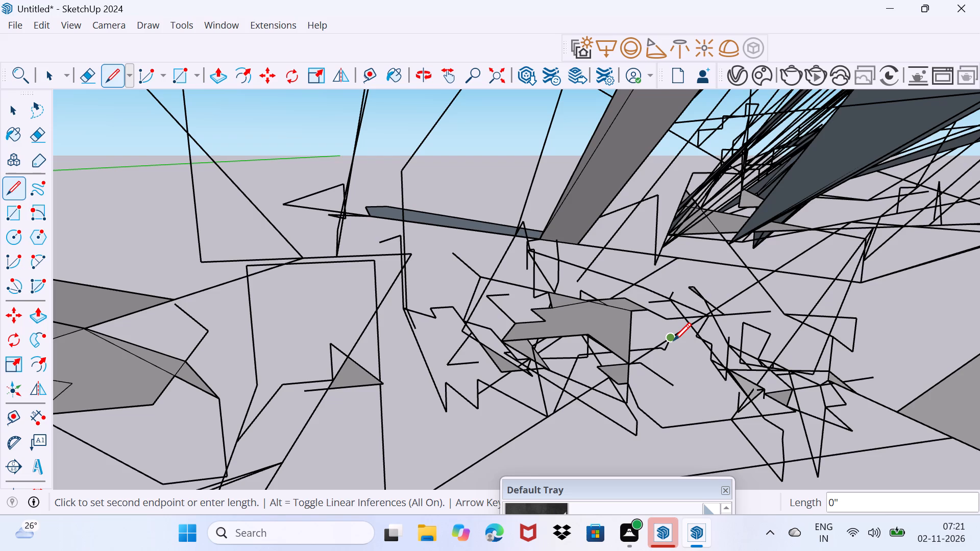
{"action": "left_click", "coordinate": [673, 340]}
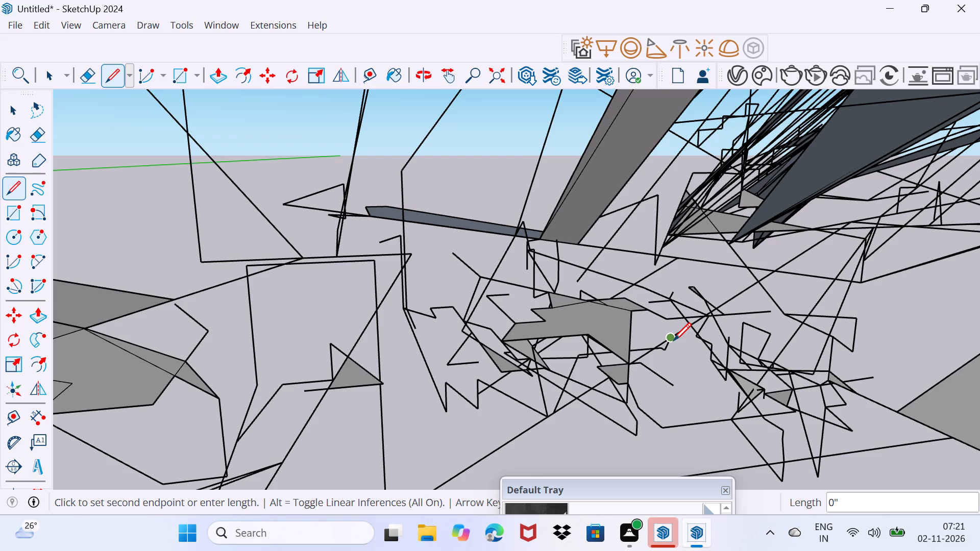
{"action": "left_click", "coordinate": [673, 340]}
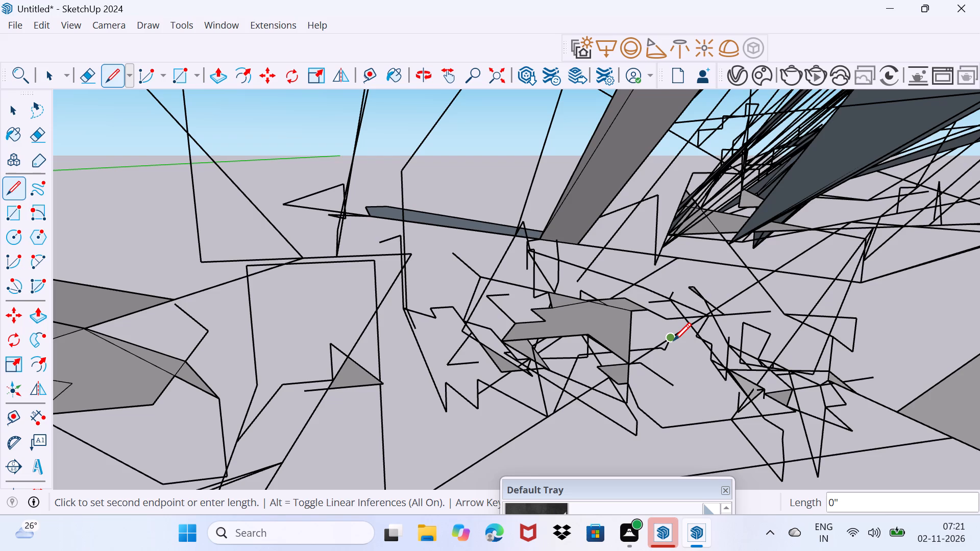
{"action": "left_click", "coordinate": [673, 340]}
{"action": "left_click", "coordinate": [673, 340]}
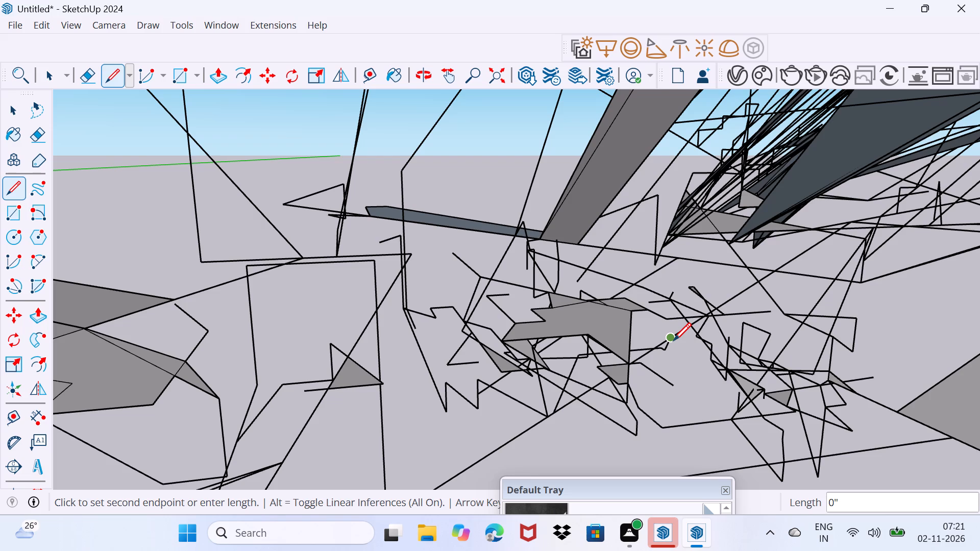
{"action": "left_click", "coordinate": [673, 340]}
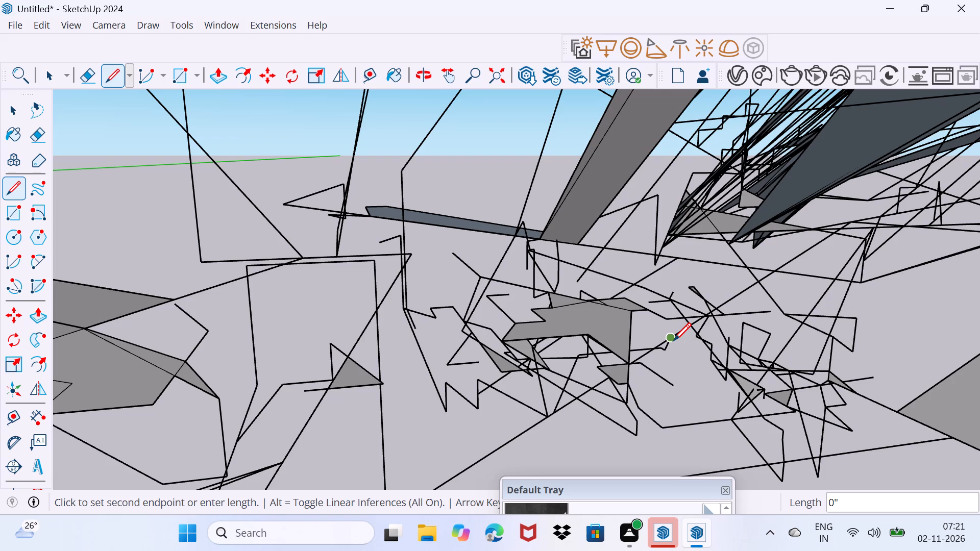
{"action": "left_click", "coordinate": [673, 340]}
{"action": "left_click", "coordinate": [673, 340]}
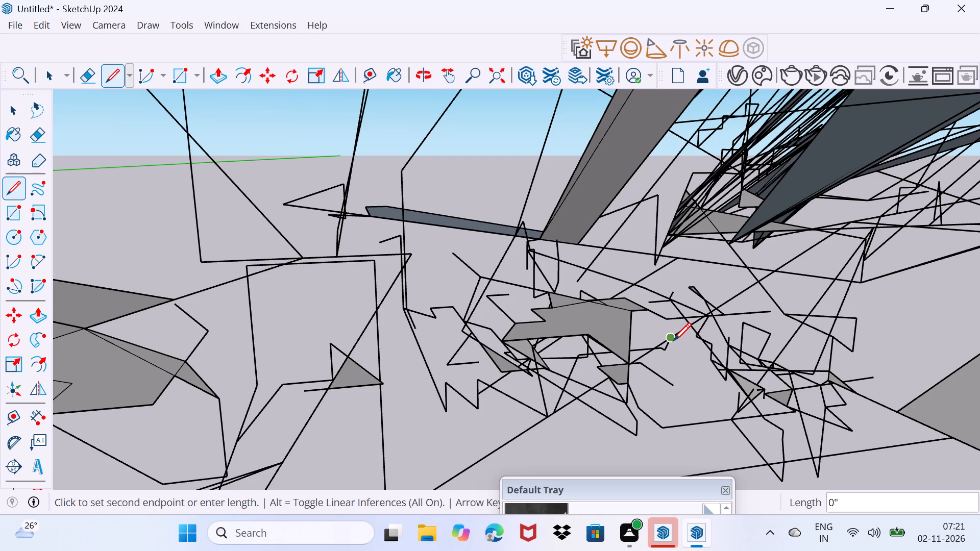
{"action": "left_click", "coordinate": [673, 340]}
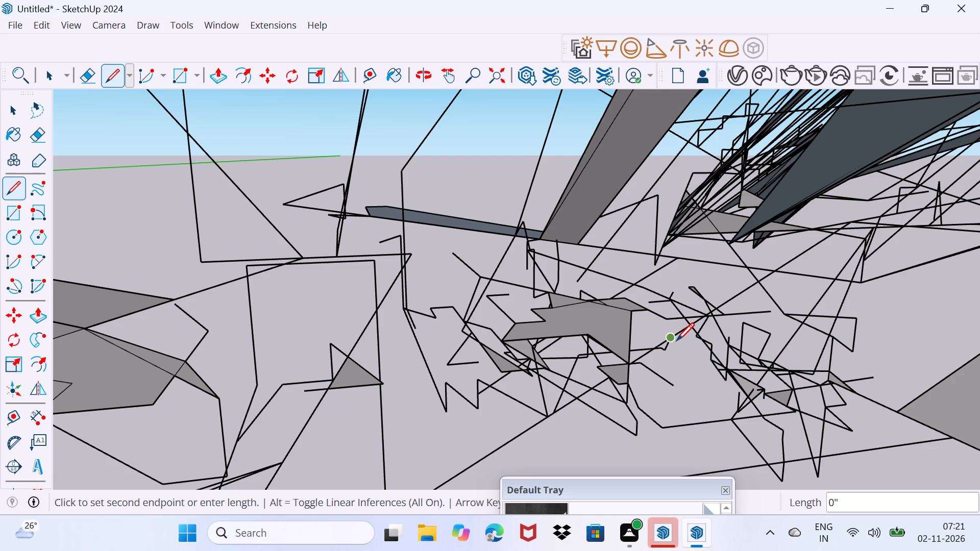
Continue the line chain down beyond the grey face, turn back up, and end with an edge about 5' 9" long to the nearby existing endpoint.
{"action": "left_click", "coordinate": [679, 339]}
{"action": "left_click", "coordinate": [705, 385]}
{"action": "left_click", "coordinate": [705, 378]}
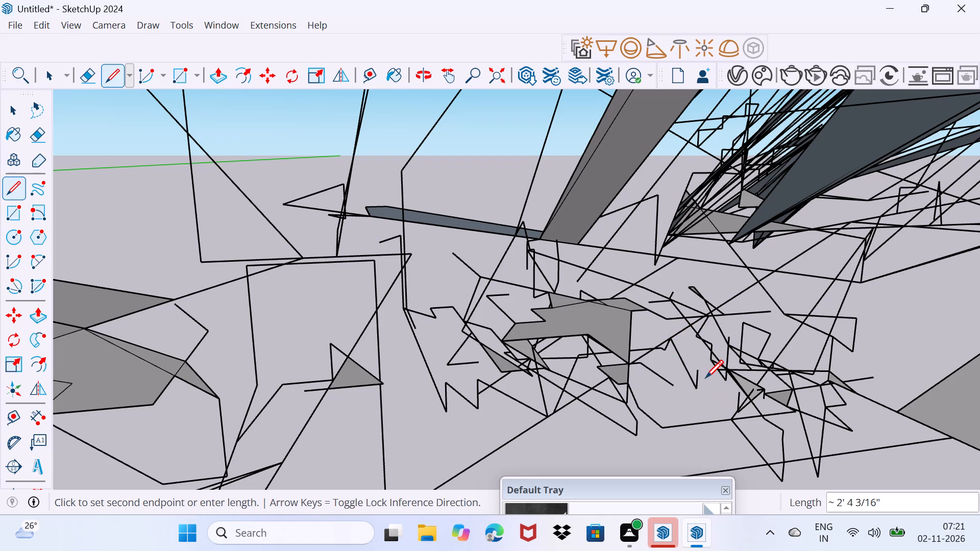
{"action": "left_click", "coordinate": [705, 378]}
{"action": "left_click", "coordinate": [705, 378]}
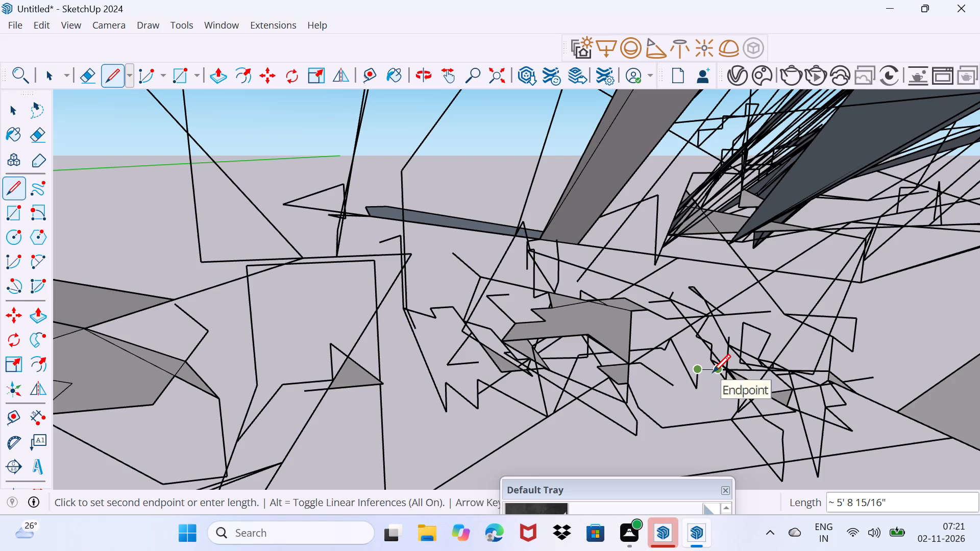
{"action": "left_click", "coordinate": [713, 372]}
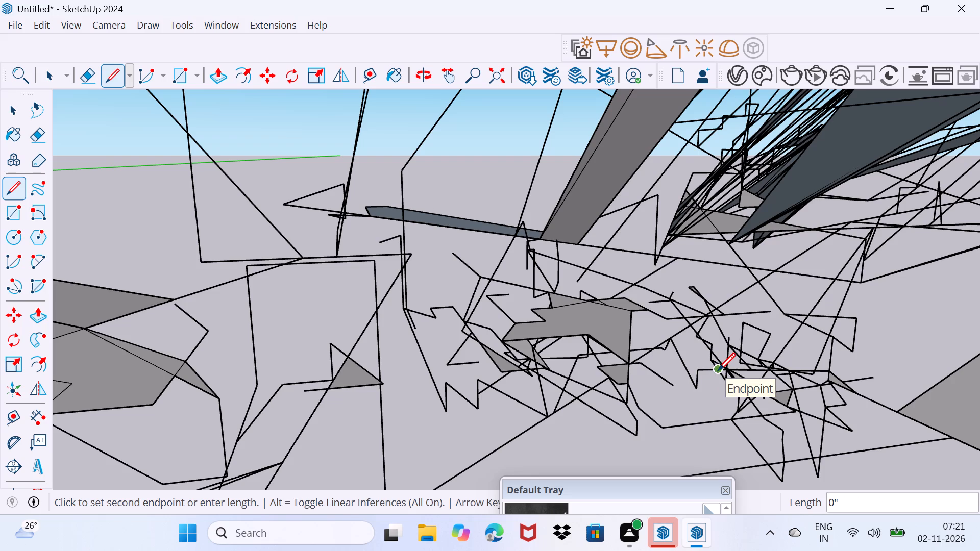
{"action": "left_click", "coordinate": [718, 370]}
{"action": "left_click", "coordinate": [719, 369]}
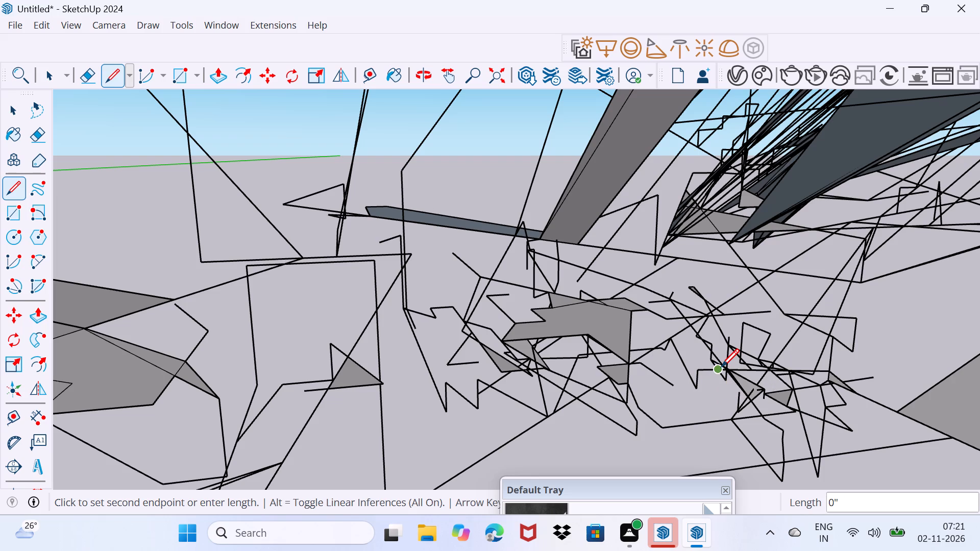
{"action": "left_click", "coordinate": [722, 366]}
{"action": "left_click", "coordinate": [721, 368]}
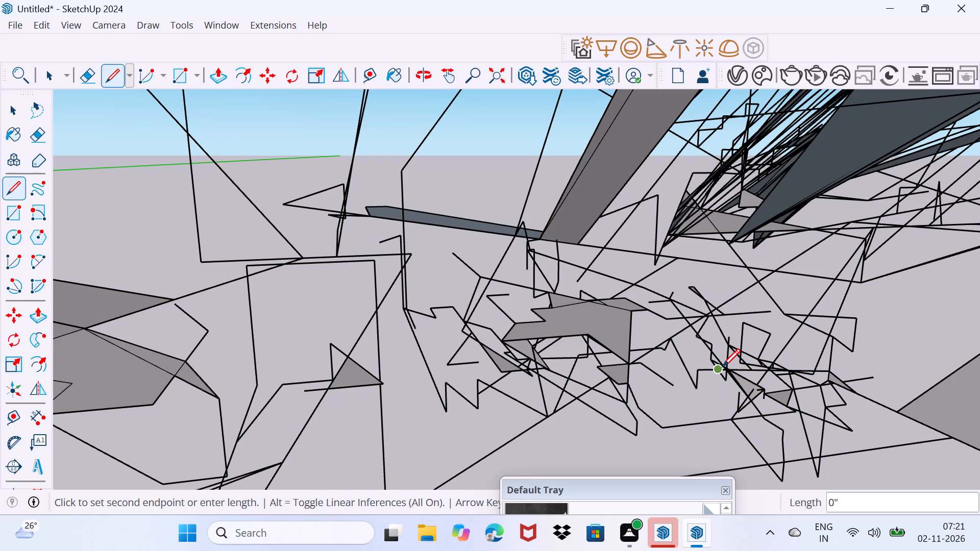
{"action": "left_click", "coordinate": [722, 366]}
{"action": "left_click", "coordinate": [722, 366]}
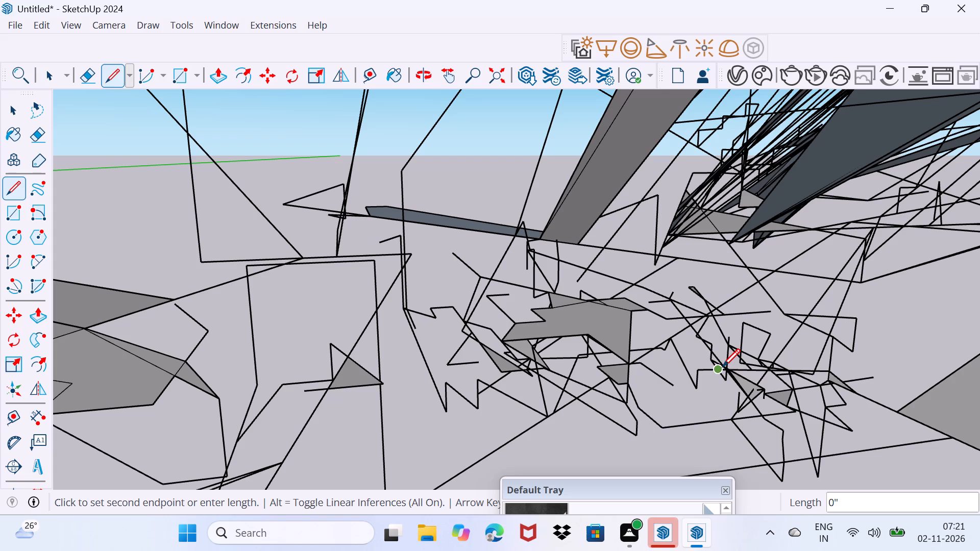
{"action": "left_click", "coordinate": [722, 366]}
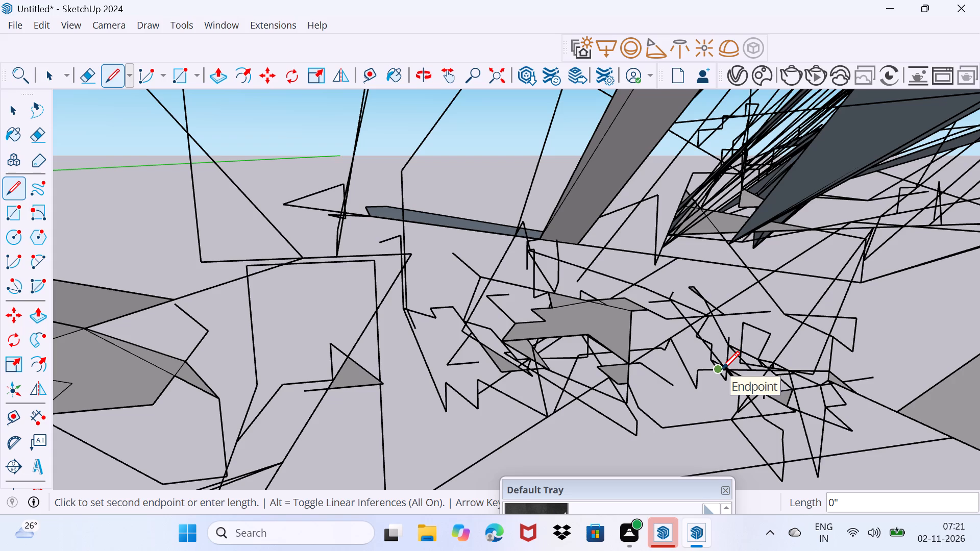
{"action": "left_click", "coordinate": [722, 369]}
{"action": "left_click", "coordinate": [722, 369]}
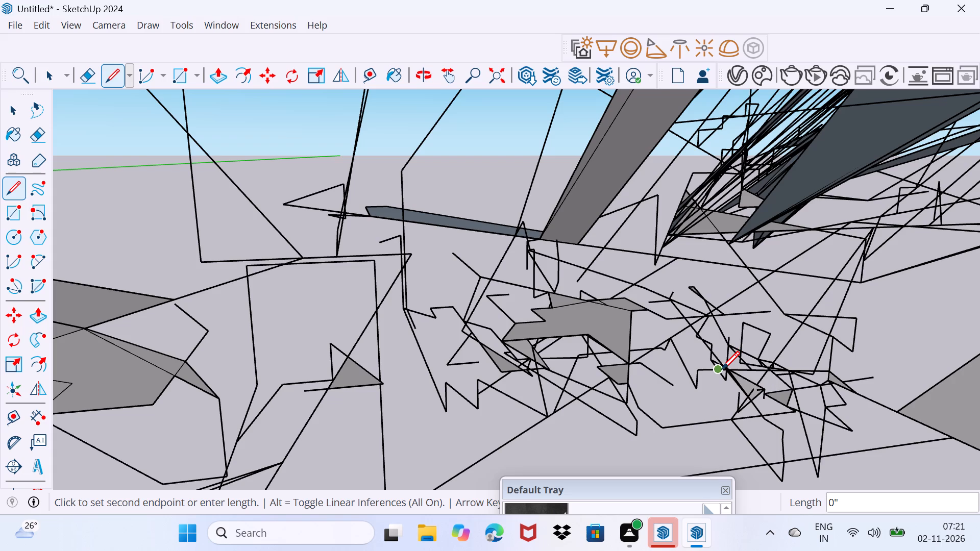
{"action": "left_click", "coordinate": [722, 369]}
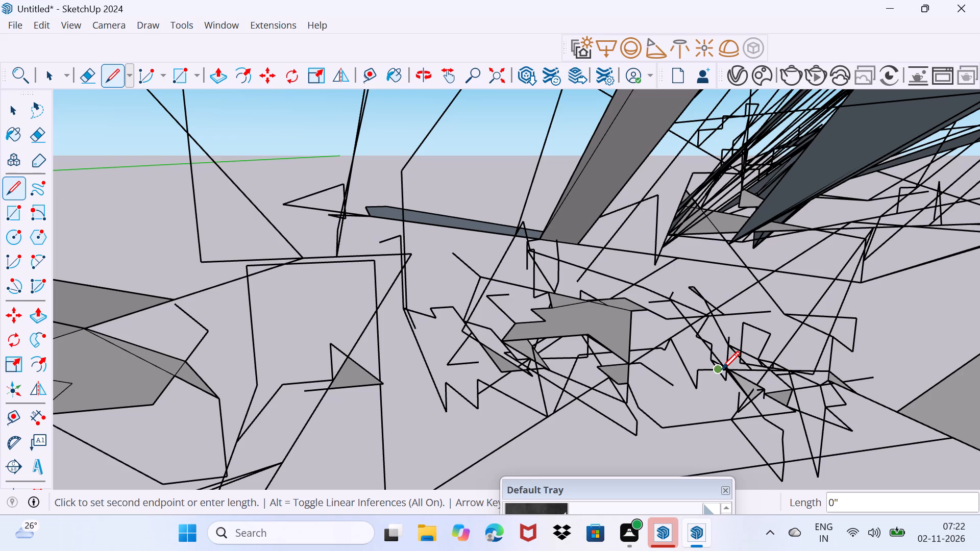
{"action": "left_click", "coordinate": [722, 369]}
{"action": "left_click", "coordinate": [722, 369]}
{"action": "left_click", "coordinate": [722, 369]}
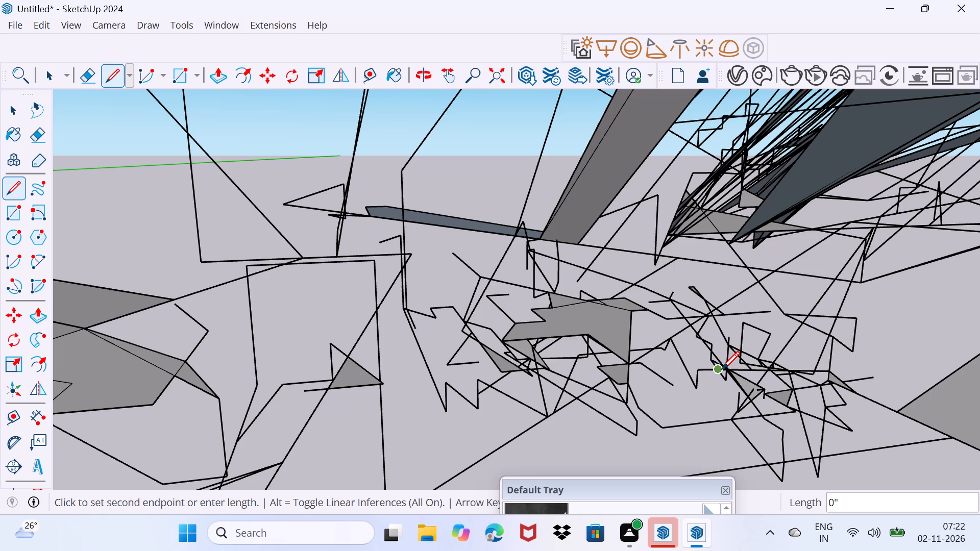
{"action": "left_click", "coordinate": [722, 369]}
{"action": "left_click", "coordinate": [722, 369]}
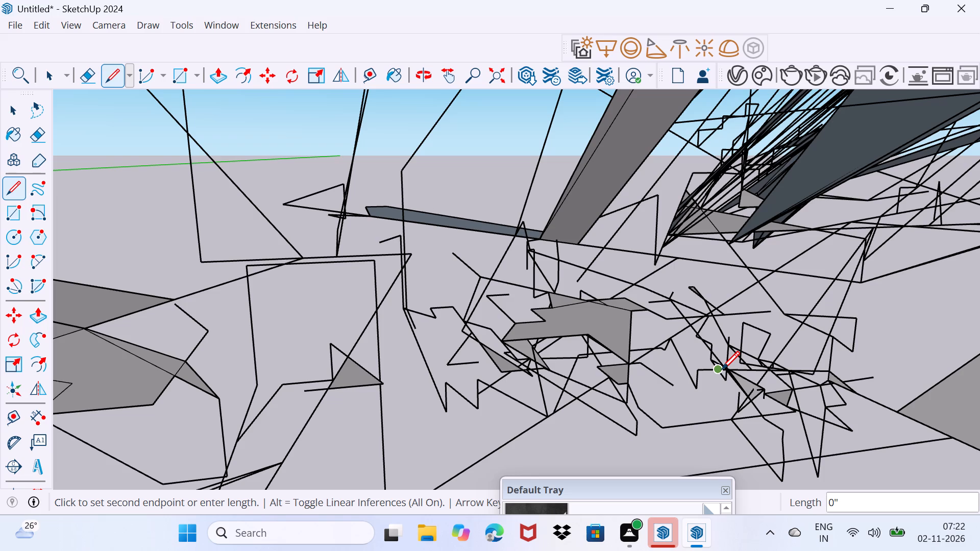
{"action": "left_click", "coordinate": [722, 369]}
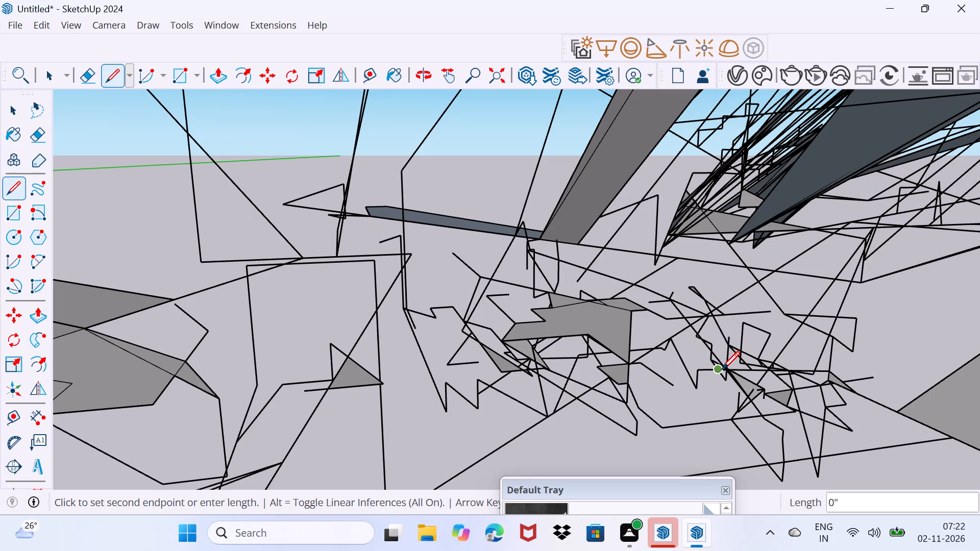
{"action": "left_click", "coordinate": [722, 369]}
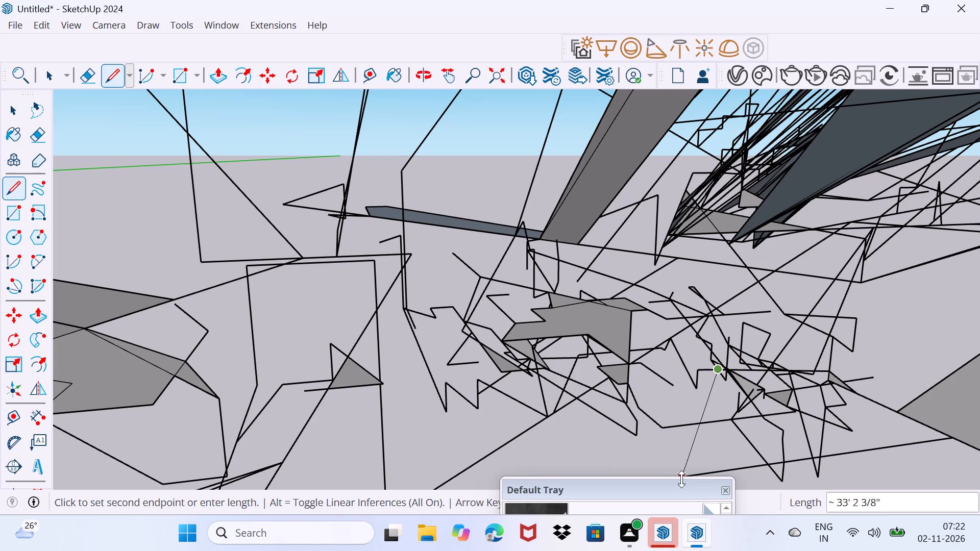
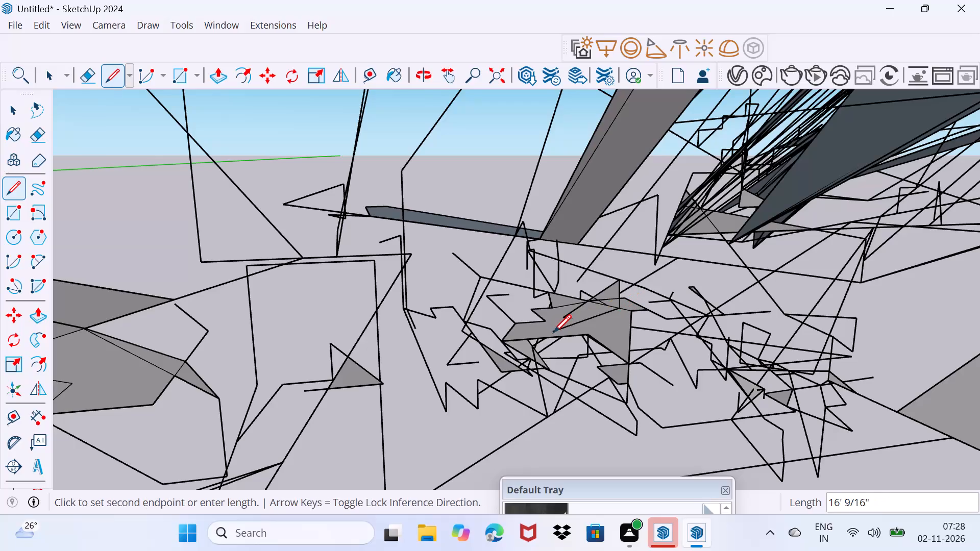
Draw connected lines from the grey face up towards the dark strip, down and back, outlining a small square face beside the line cluster.
{"action": "left_click", "coordinate": [565, 260]}
{"action": "left_click_drag", "start_coordinate": [540, 245], "coordinate": [543, 256]}
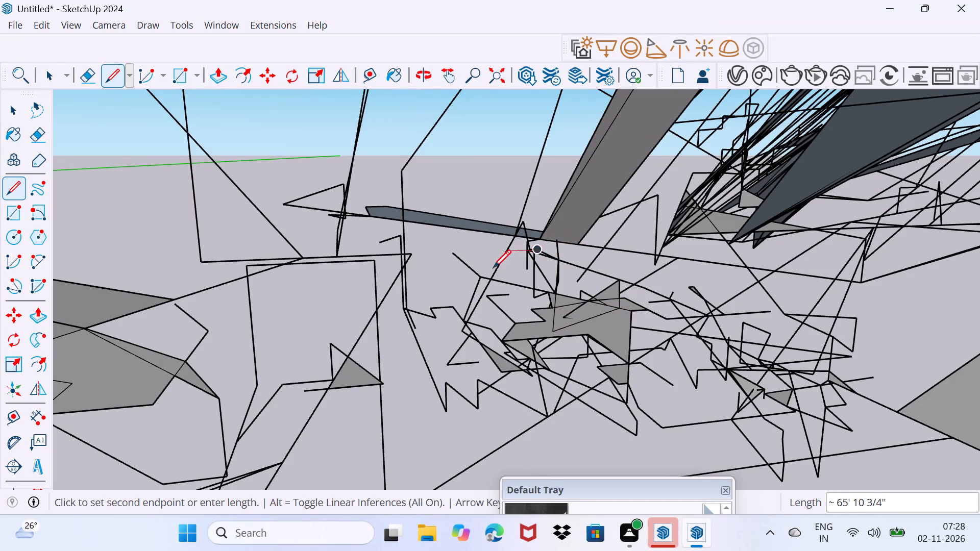
{"action": "left_click", "coordinate": [493, 269]}
{"action": "left_click", "coordinate": [476, 324]}
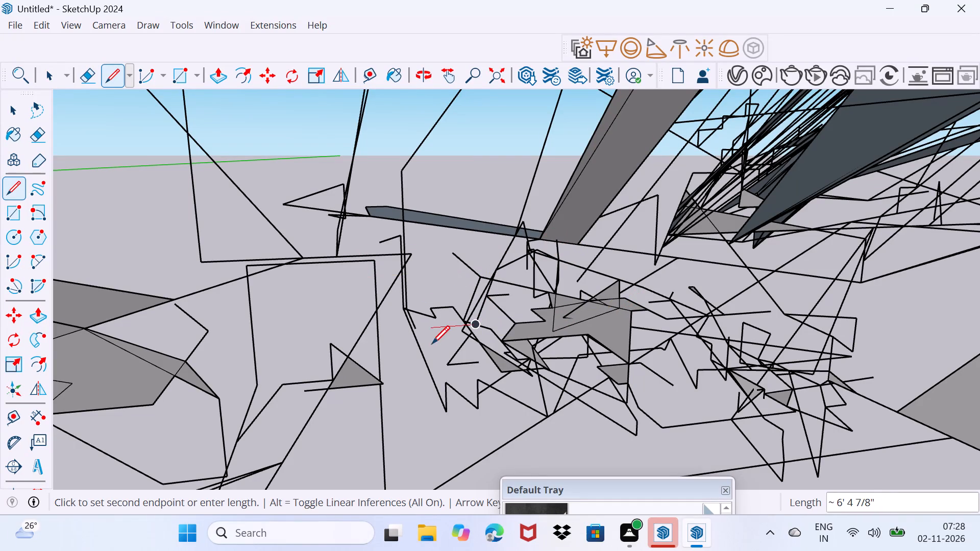
{"action": "left_click", "coordinate": [432, 343]}
{"action": "left_click", "coordinate": [462, 284]}
{"action": "left_click", "coordinate": [445, 273]}
{"action": "left_click", "coordinate": [444, 255]}
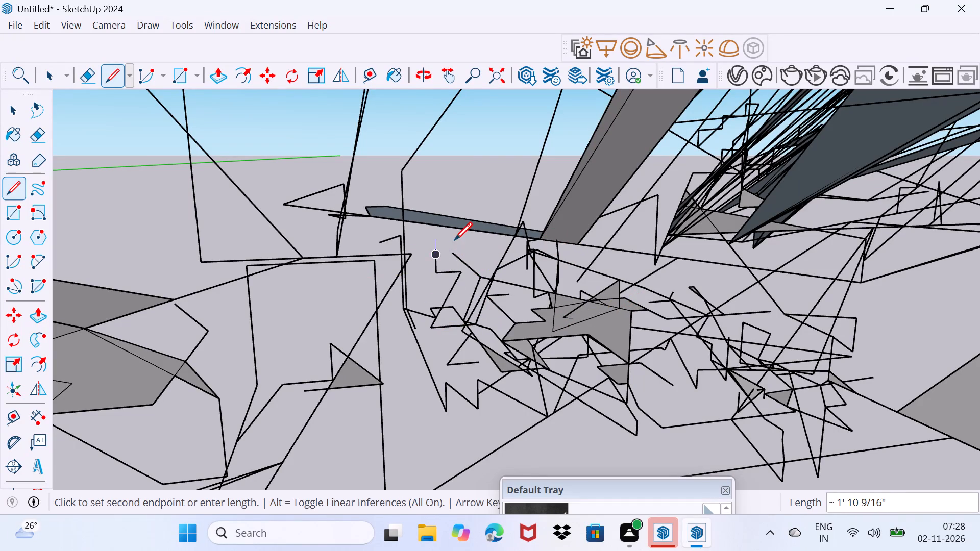
{"action": "left_click", "coordinate": [454, 240]}
{"action": "left_click", "coordinate": [446, 288]}
Continue the line chain from the small square back over the nearby lines, ending with an edge about 5' 3" long.
{"action": "left_click", "coordinate": [457, 286]}
{"action": "left_click", "coordinate": [461, 305]}
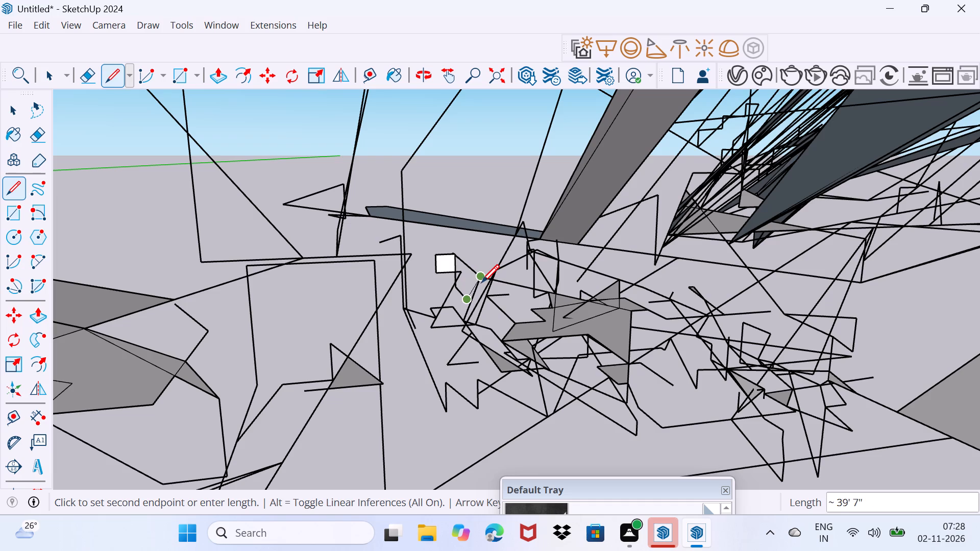
{"action": "left_click", "coordinate": [482, 282]}
{"action": "left_click_drag", "start_coordinate": [482, 282], "coordinate": [488, 278]}
{"action": "left_click", "coordinate": [492, 274]}
{"action": "left_click", "coordinate": [509, 256]}
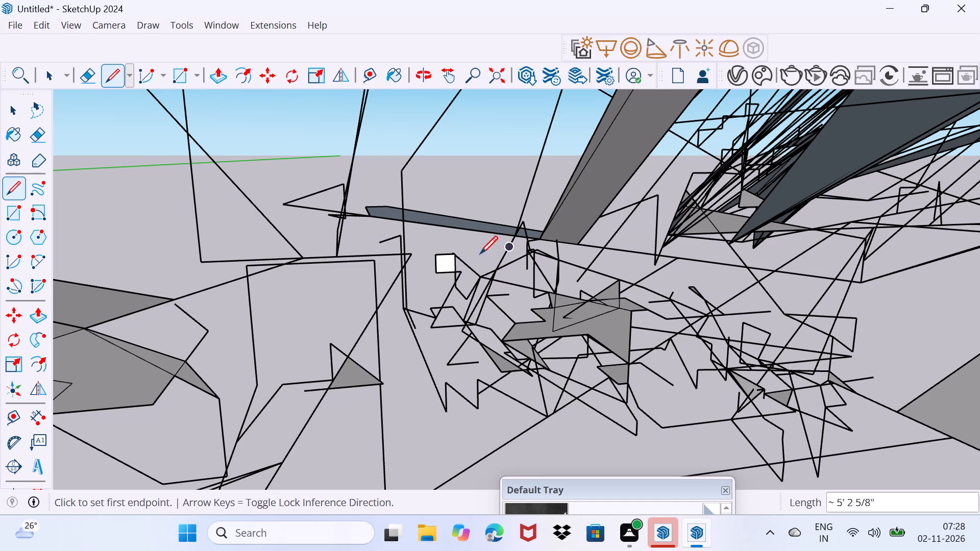
Draw connected lines from the last endpoint to the long dark strip, up to the diagonal line, and on to the edge against the sky.
{"action": "left_click", "coordinate": [509, 248]}
{"action": "left_click", "coordinate": [453, 232]}
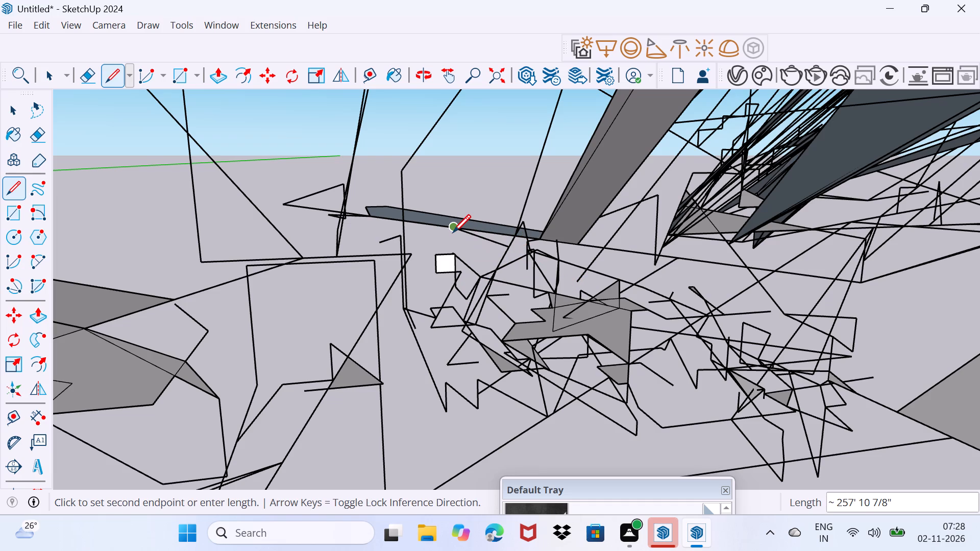
{"action": "left_click", "coordinate": [453, 232]}
{"action": "left_click", "coordinate": [483, 205]}
{"action": "left_click", "coordinate": [499, 192]}
{"action": "left_click", "coordinate": [499, 192]}
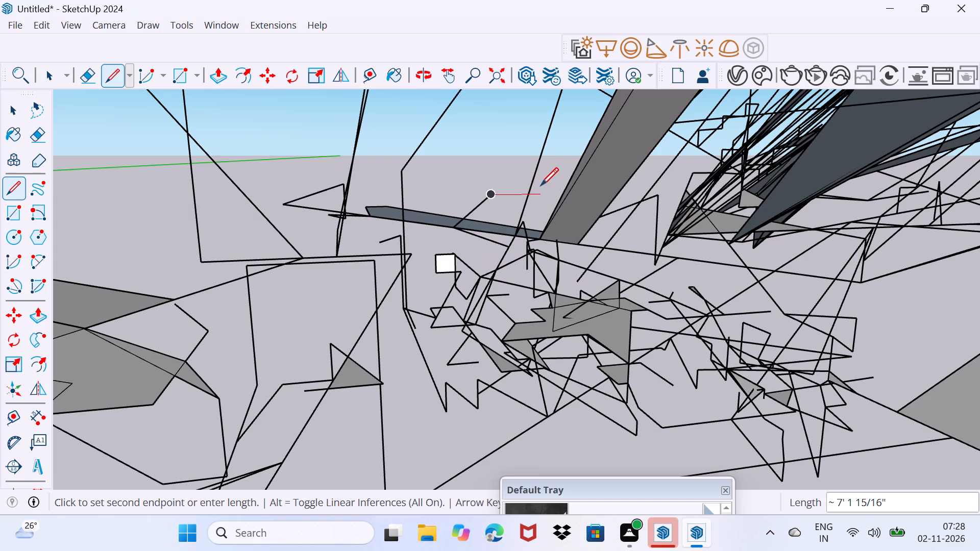
{"action": "left_click", "coordinate": [532, 185]}
{"action": "left_click", "coordinate": [532, 173]}
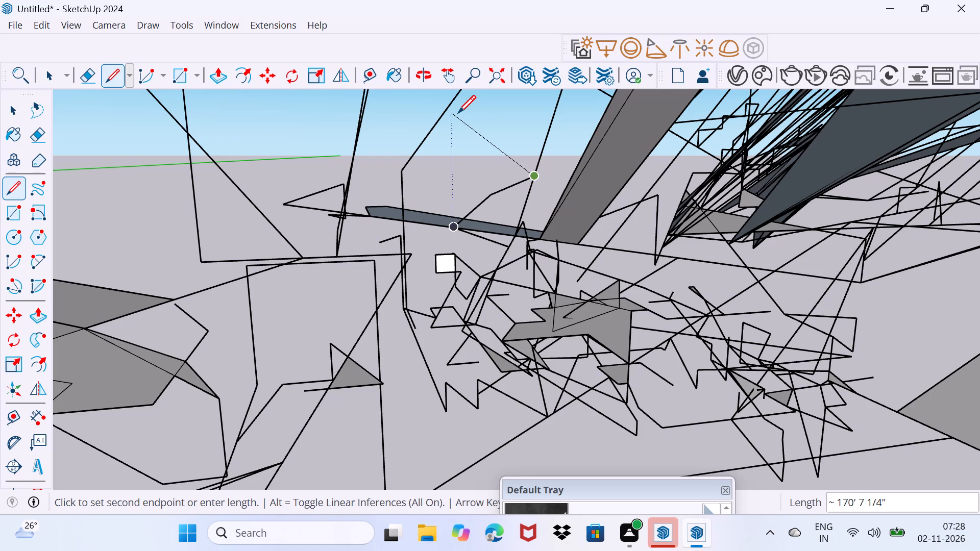
{"action": "left_click", "coordinate": [450, 113]}
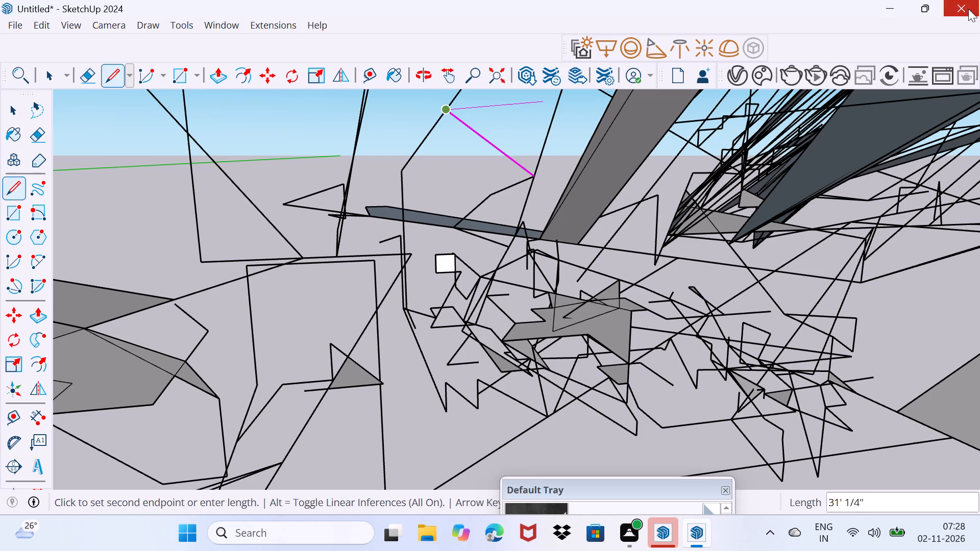
Continue the chain down to the grey face, up to the sloping grey beam, and back down below the face to its underside.
{"action": "left_click", "coordinate": [591, 281]}
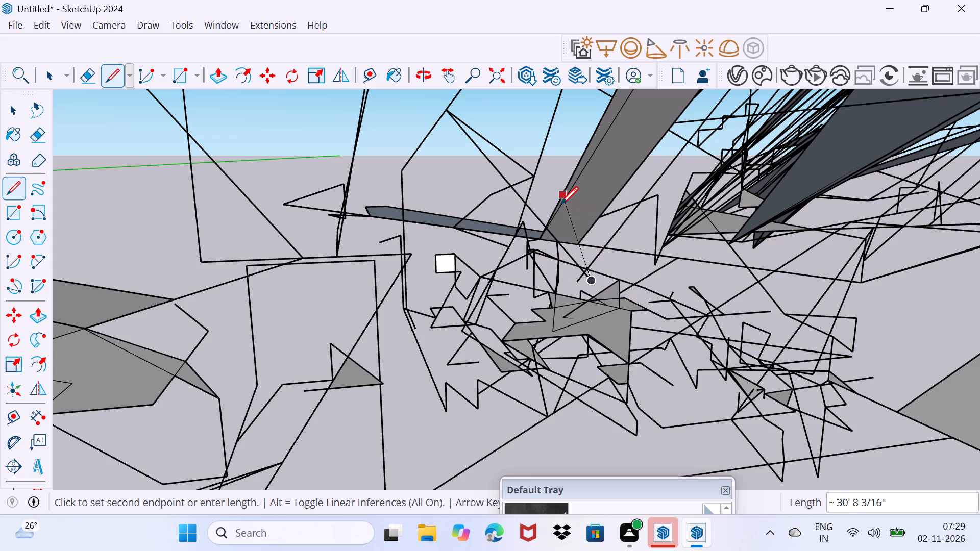
{"action": "left_click", "coordinate": [565, 179]}
{"action": "left_click", "coordinate": [714, 124]}
{"action": "left_click_drag", "start_coordinate": [592, 293], "coordinate": [592, 290]}
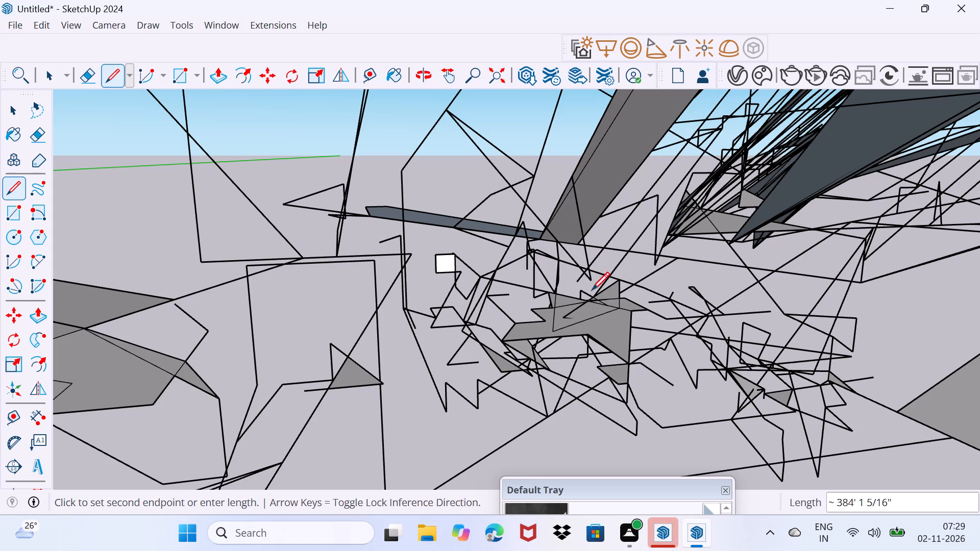
{"action": "left_click_drag", "start_coordinate": [592, 290], "coordinate": [591, 283]}
{"action": "left_click", "coordinate": [516, 427]}
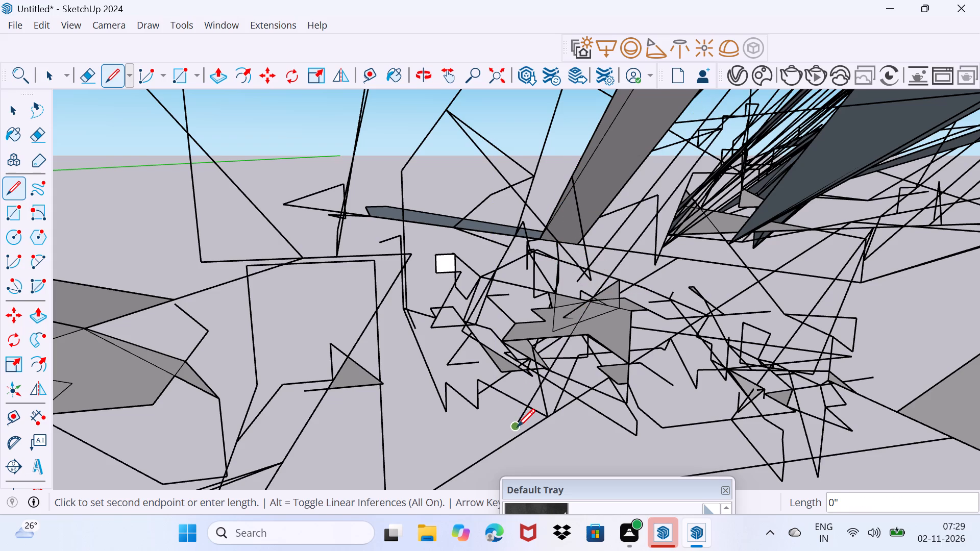
{"action": "left_click", "coordinate": [517, 404]}
{"action": "left_click_drag", "start_coordinate": [571, 361], "coordinate": [605, 361]}
{"action": "left_click_drag", "start_coordinate": [605, 361], "coordinate": [612, 361]}
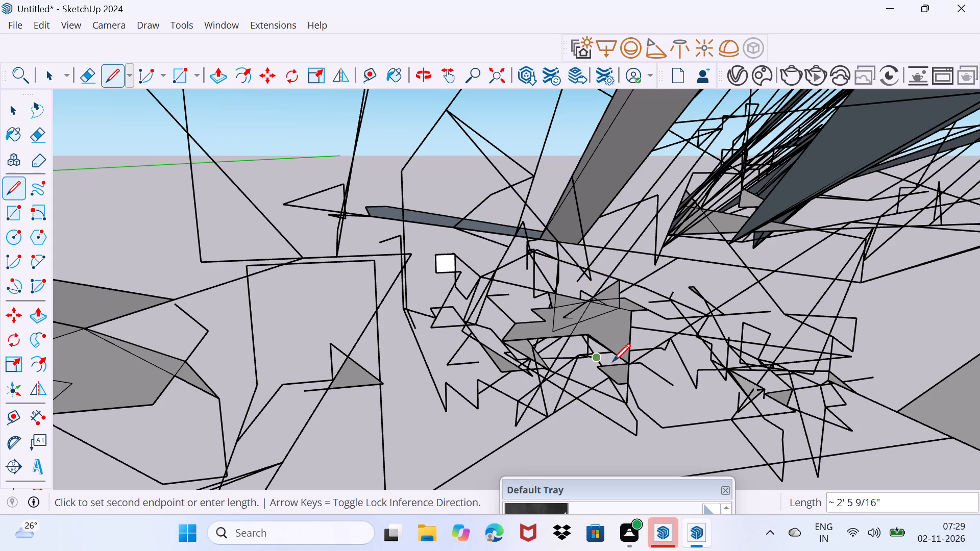
{"action": "left_click_drag", "start_coordinate": [612, 361], "coordinate": [613, 361]}
Extend the chain from beneath the grey face across the neighbouring line cluster with zigzag edges, reaching just beyond its far end.
{"action": "left_click", "coordinate": [748, 369]}
{"action": "left_click", "coordinate": [758, 340]}
{"action": "left_click", "coordinate": [735, 269]}
{"action": "left_click_drag", "start_coordinate": [761, 312], "coordinate": [768, 323]}
{"action": "left_click", "coordinate": [750, 307]}
{"action": "left_click", "coordinate": [715, 285]}
{"action": "left_click_drag", "start_coordinate": [723, 307], "coordinate": [726, 316]}
{"action": "left_click", "coordinate": [775, 367]}
{"action": "left_click", "coordinate": [802, 369]}
{"action": "left_click", "coordinate": [853, 367]}
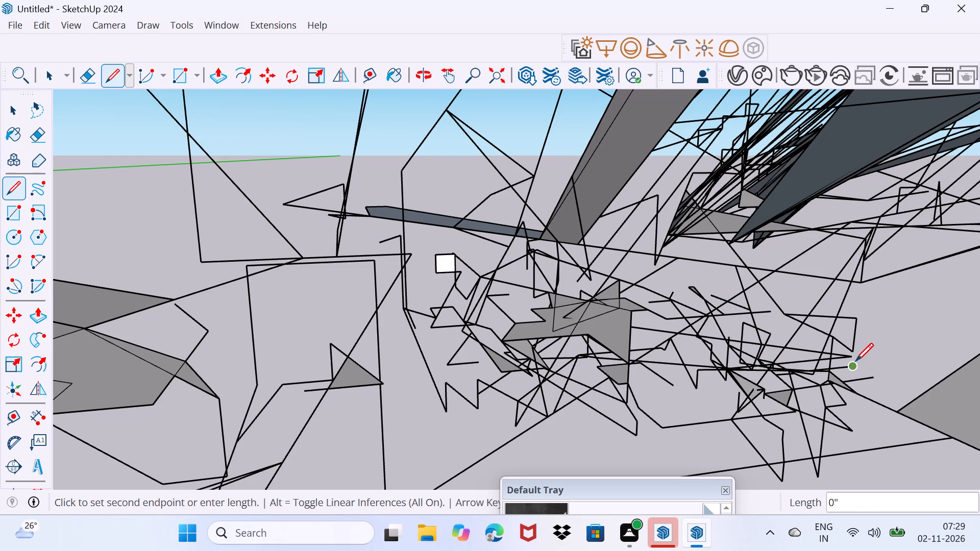
{"action": "left_click_drag", "start_coordinate": [858, 361], "coordinate": [868, 362]}
{"action": "left_click", "coordinate": [870, 362]}
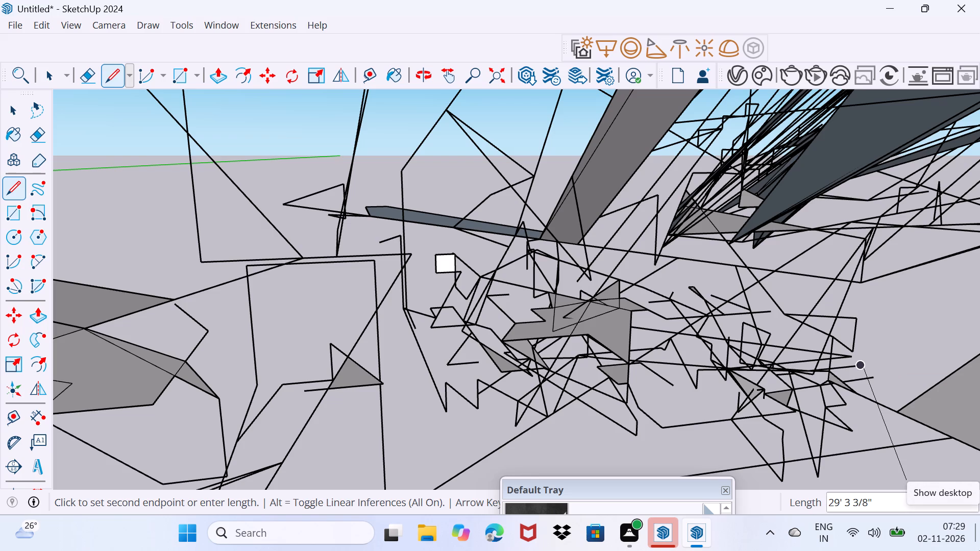
Turn the chain back through the cluster's lower part with short zigzag edges enclosing small faces, ending with an edge about 6' 3" long.
{"action": "left_click", "coordinate": [868, 379]}
{"action": "left_click", "coordinate": [750, 404]}
{"action": "left_click", "coordinate": [775, 375]}
{"action": "left_click", "coordinate": [779, 372]}
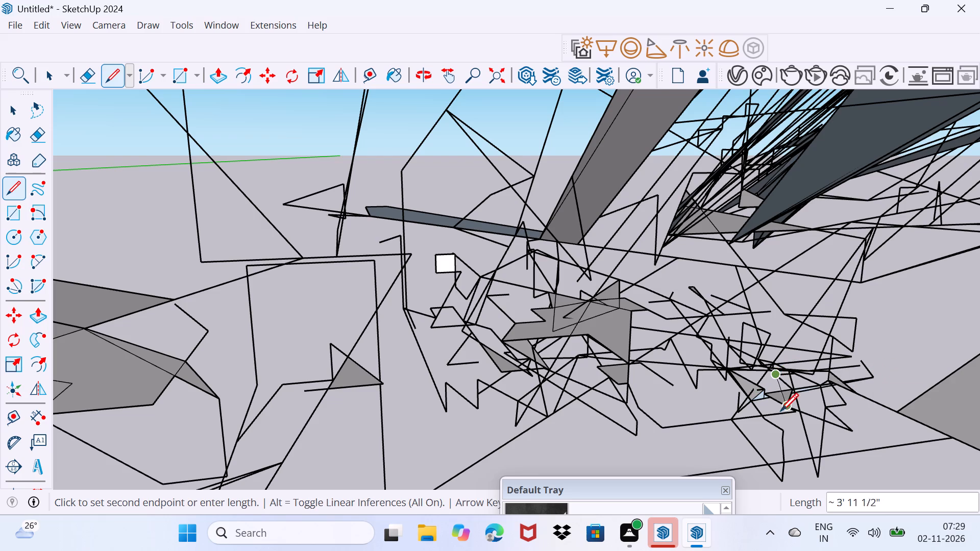
{"action": "left_click", "coordinate": [780, 411]}
{"action": "left_click", "coordinate": [797, 386]}
{"action": "left_click", "coordinate": [795, 400]}
{"action": "left_click_drag", "start_coordinate": [806, 381], "coordinate": [812, 397]}
{"action": "left_click", "coordinate": [811, 410]}
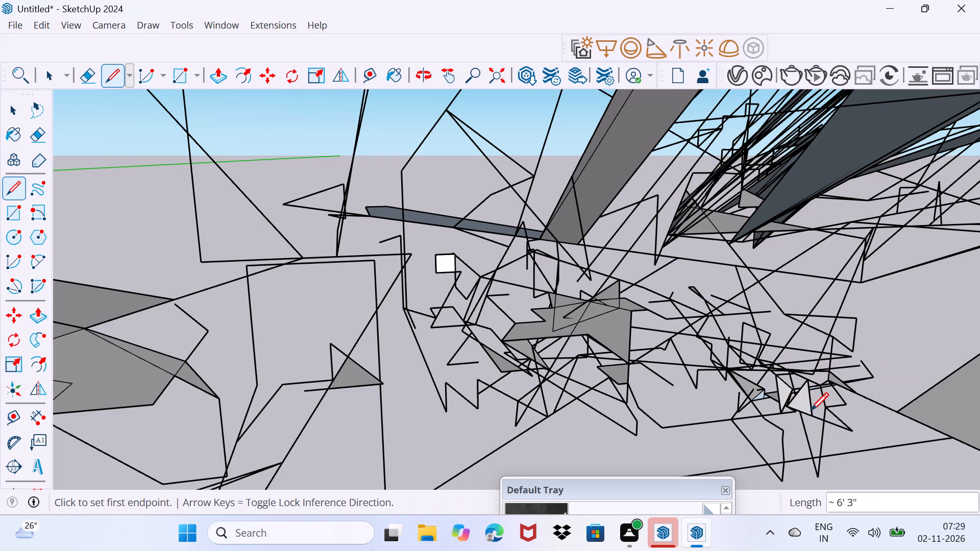
Draw a line about 293' 8" long from the cluster's far end to the dense lines beneath the large sloping faces.
{"action": "left_click", "coordinate": [839, 391]}
{"action": "middle_click_drag", "start_coordinate": [840, 394], "coordinate": [773, 399]}
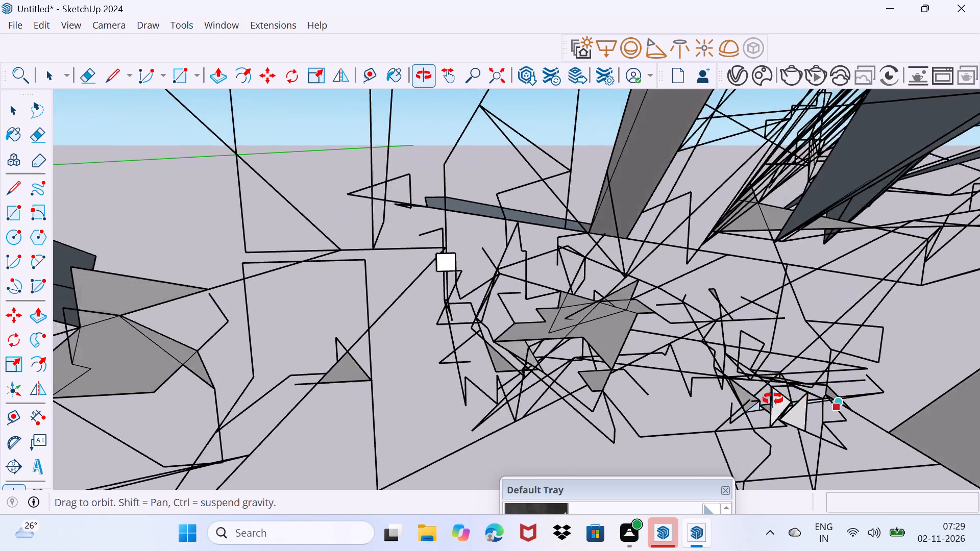
{"action": "middle_click_drag", "start_coordinate": [773, 399], "coordinate": [885, 385]}
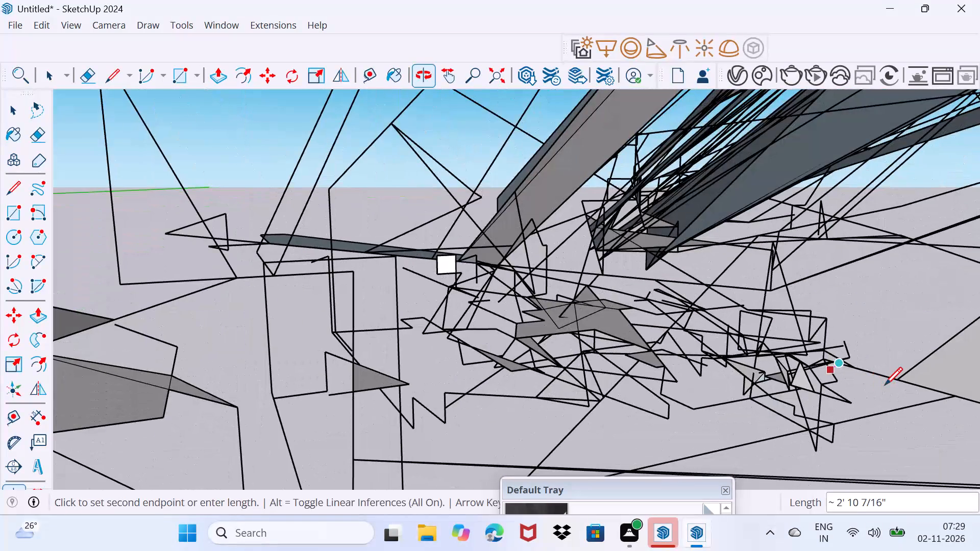
{"action": "scroll", "coordinate": [885, 385], "scroll_direction": "down", "scroll_amount": 2}
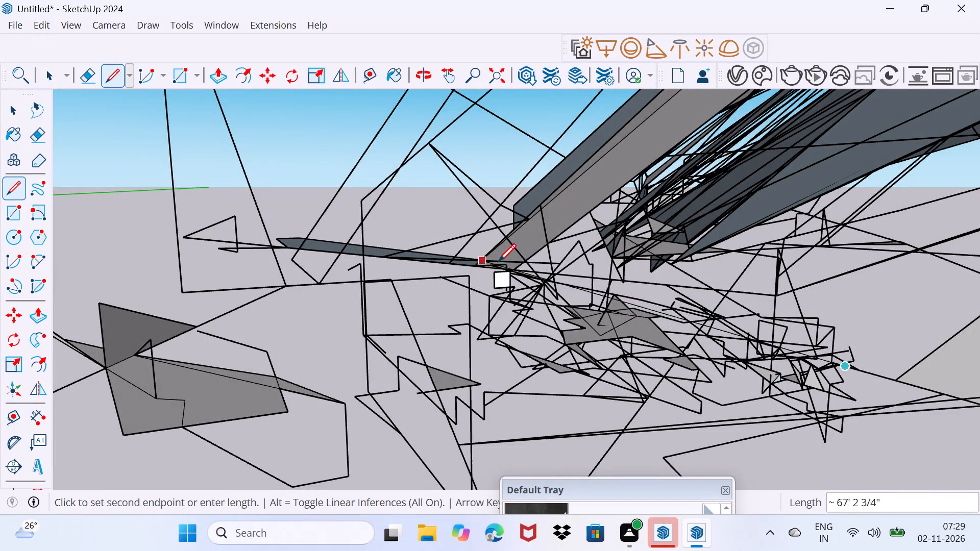
{"action": "left_click", "coordinate": [595, 229]}
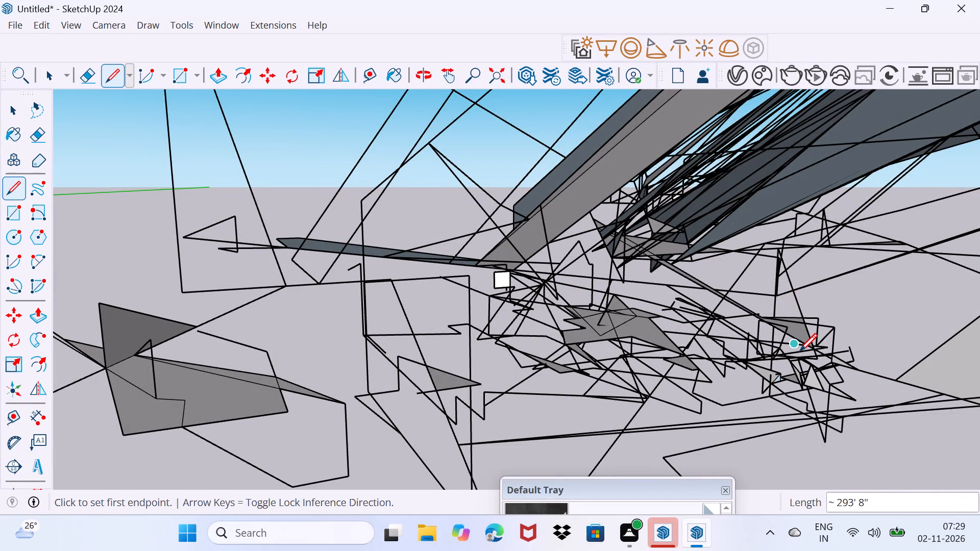
Draw connected lines from the edge beyond the dense cluster up to the existing endpoint at the tip of the dark sloping face.
{"action": "scroll", "coordinate": [799, 351], "scroll_direction": "up", "scroll_amount": 2}
{"action": "middle_click_drag", "start_coordinate": [814, 356], "coordinate": [721, 437]}
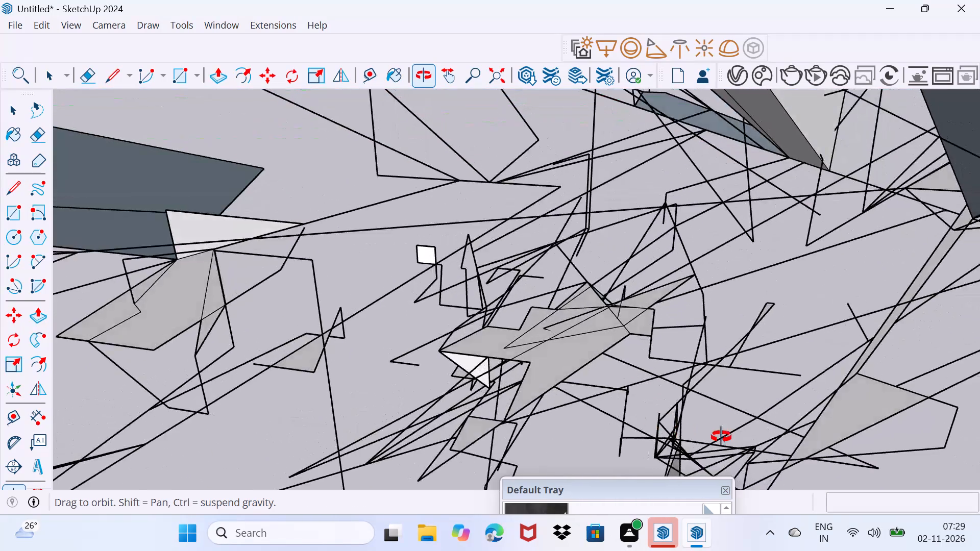
{"action": "middle_click_drag", "start_coordinate": [721, 437], "coordinate": [979, 388]}
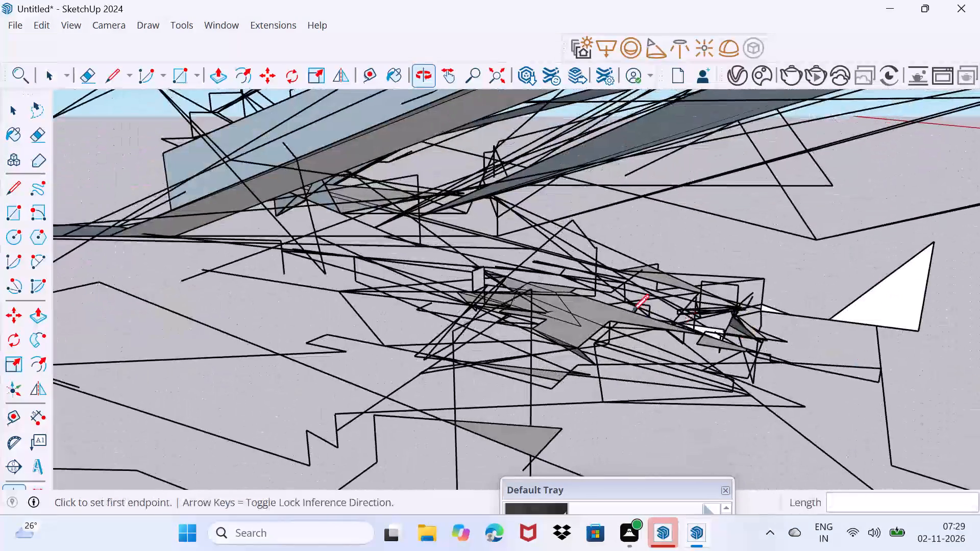
{"action": "scroll", "coordinate": [589, 299], "scroll_direction": "down", "scroll_amount": 2}
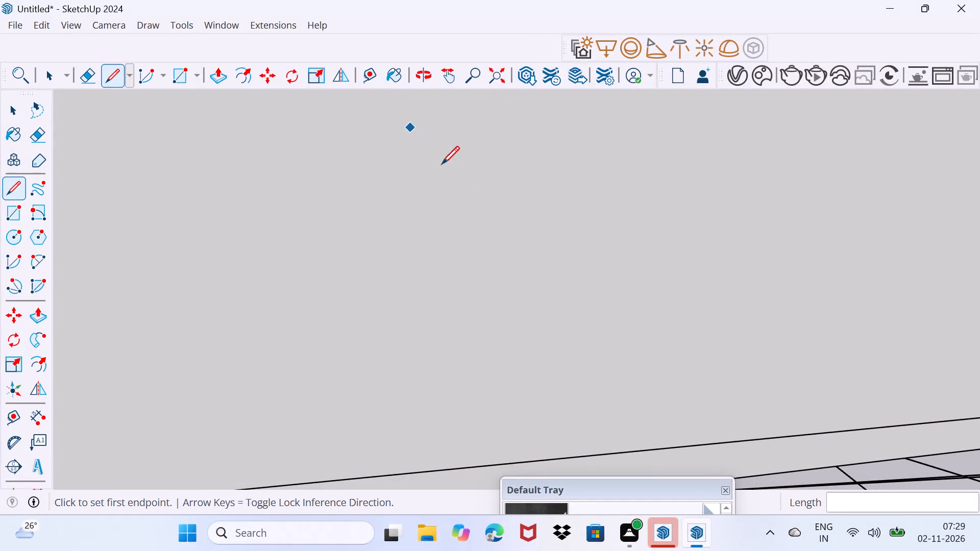
{"action": "left_click", "coordinate": [496, 85]}
{"action": "scroll", "coordinate": [580, 295], "scroll_direction": "up", "scroll_amount": 7}
{"action": "middle_click_drag", "start_coordinate": [615, 274], "coordinate": [513, 306]}
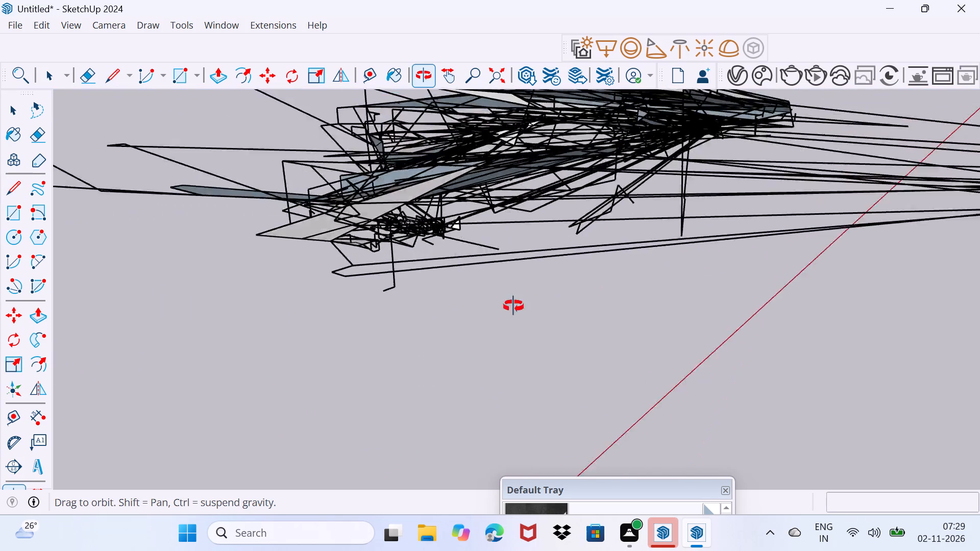
{"action": "middle_click_drag", "start_coordinate": [513, 306], "coordinate": [300, 382]}
{"action": "scroll", "coordinate": [512, 186], "scroll_direction": "up", "scroll_amount": 1}
{"action": "scroll", "coordinate": [552, 311], "scroll_direction": "up", "scroll_amount": 3}
{"action": "middle_click_drag", "start_coordinate": [548, 311], "coordinate": [563, 247]}
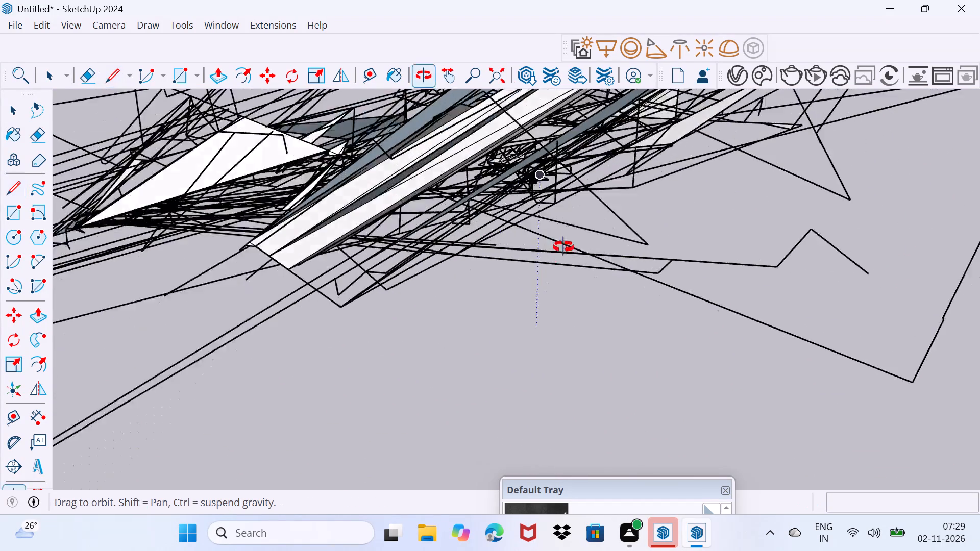
{"action": "middle_click_drag", "start_coordinate": [563, 247], "coordinate": [598, 208]}
{"action": "scroll", "coordinate": [599, 209], "scroll_direction": "up", "scroll_amount": 5}
{"action": "scroll", "coordinate": [452, 295], "scroll_direction": "up", "scroll_amount": 1}
{"action": "middle_click_drag", "start_coordinate": [452, 295], "coordinate": [488, 280]}
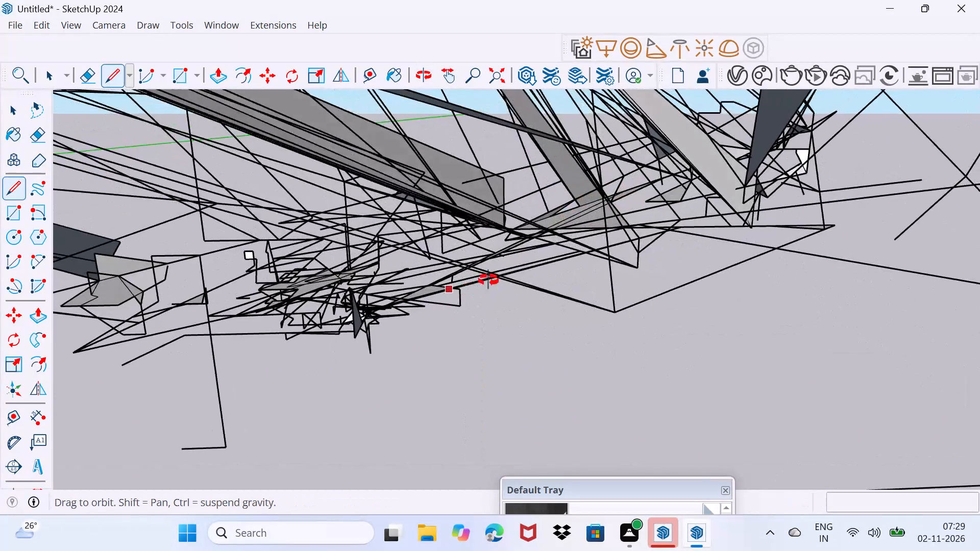
{"action": "middle_click_drag", "start_coordinate": [488, 280], "coordinate": [550, 247]}
{"action": "scroll", "coordinate": [478, 259], "scroll_direction": "up", "scroll_amount": 1}
{"action": "middle_click_drag", "start_coordinate": [469, 264], "coordinate": [445, 279]}
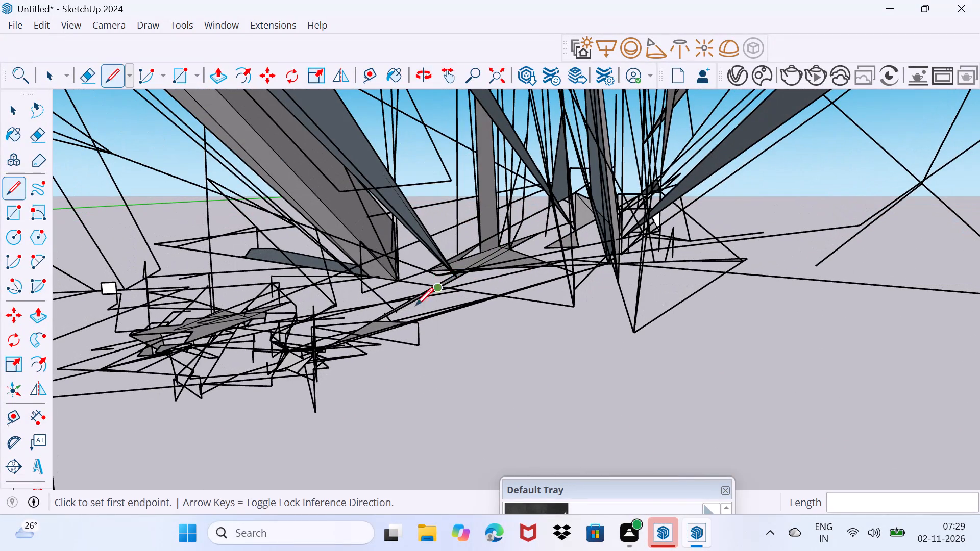
{"action": "left_click", "coordinate": [389, 332]}
{"action": "left_click", "coordinate": [427, 267]}
{"action": "left_click", "coordinate": [439, 245]}
{"action": "double_click", "coordinate": [450, 267]}
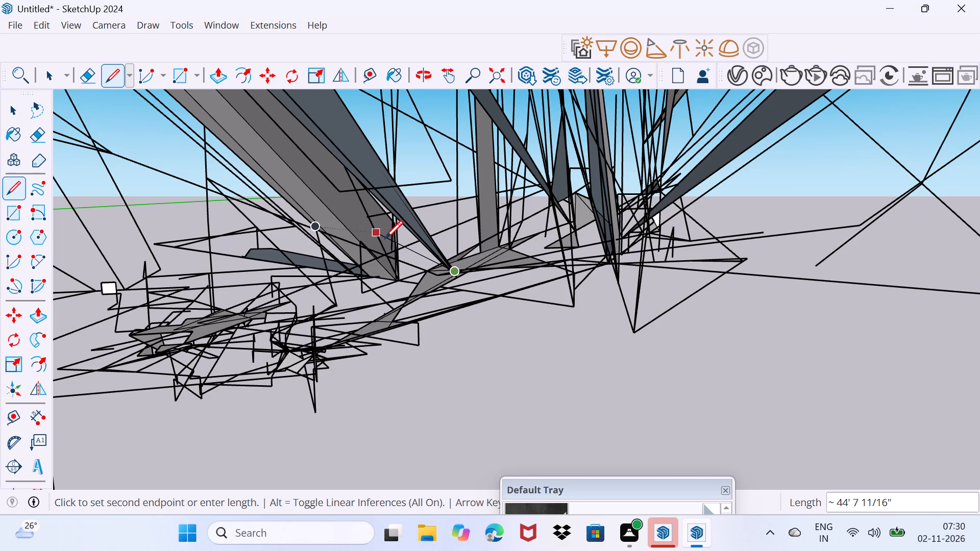
Draw connected lines down into the empty area beside the dense cluster and back up to the long diagonal edge, forming an open loop.
{"action": "left_click", "coordinate": [382, 263]}
{"action": "left_click", "coordinate": [387, 342]}
{"action": "left_click", "coordinate": [407, 379]}
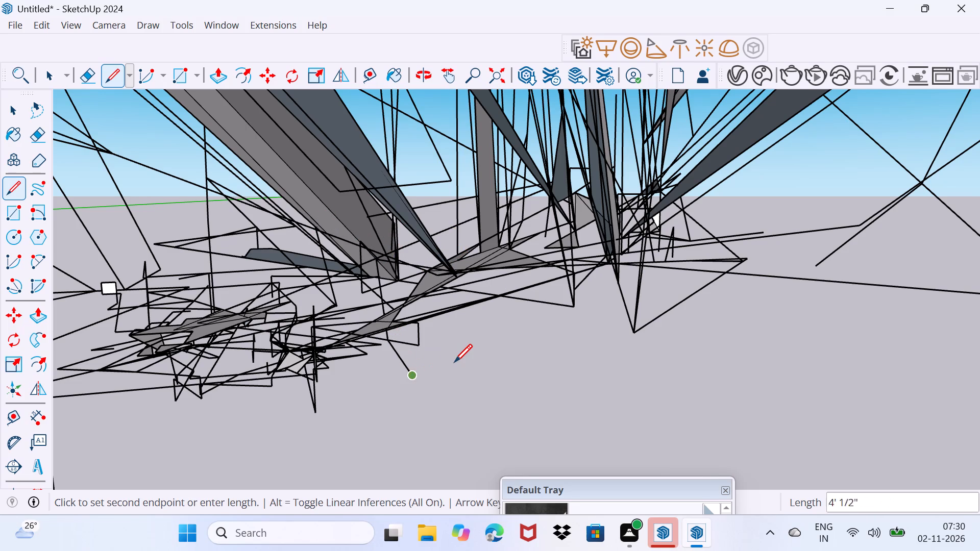
{"action": "left_click", "coordinate": [456, 361]}
{"action": "left_click", "coordinate": [456, 357]}
{"action": "left_click", "coordinate": [449, 344]}
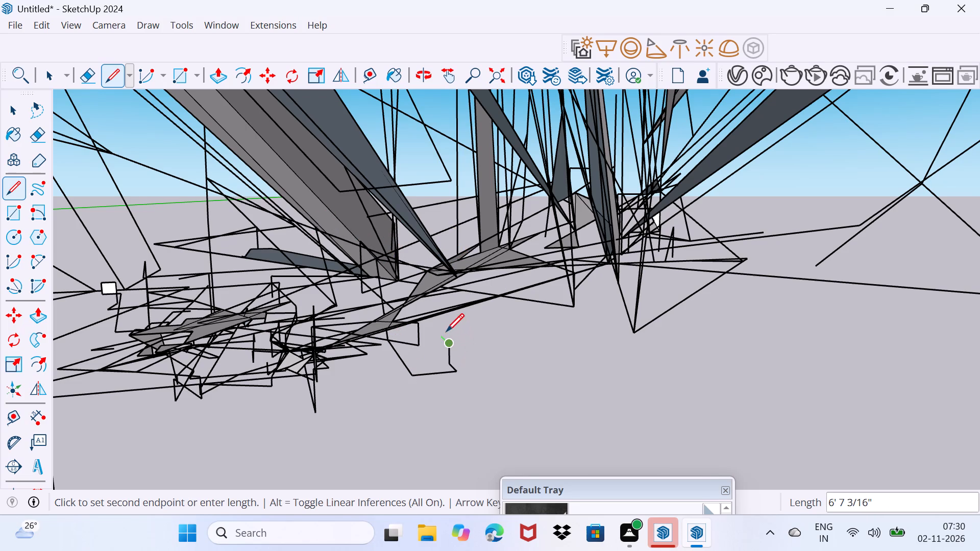
{"action": "left_click", "coordinate": [446, 331]}
{"action": "left_click", "coordinate": [431, 326]}
{"action": "left_click", "coordinate": [460, 298]}
{"action": "left_click", "coordinate": [481, 301]}
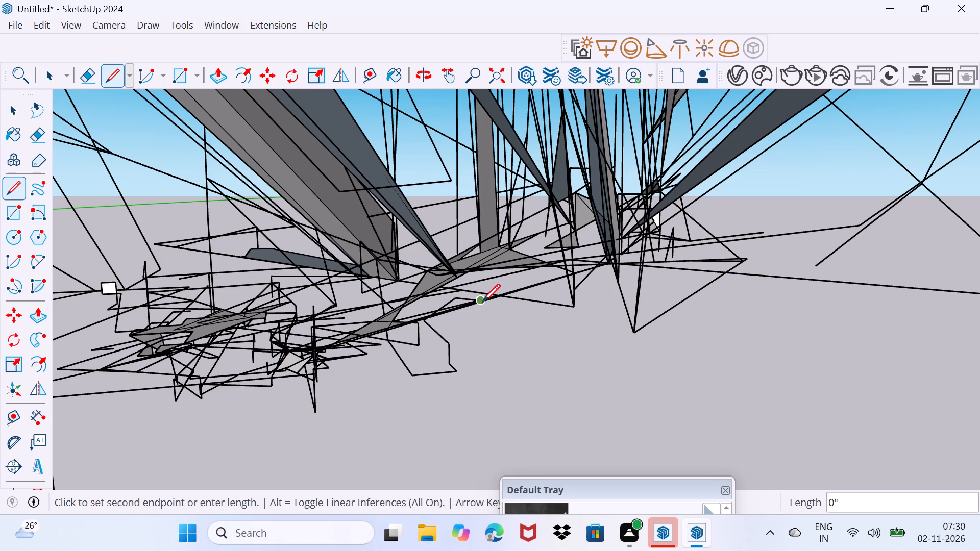
Draw connected lines from the long diagonal edge down beside the open loop and back to the existing endpoint on that edge.
{"action": "left_click", "coordinate": [483, 319]}
{"action": "left_click", "coordinate": [473, 347]}
{"action": "left_click", "coordinate": [456, 343]}
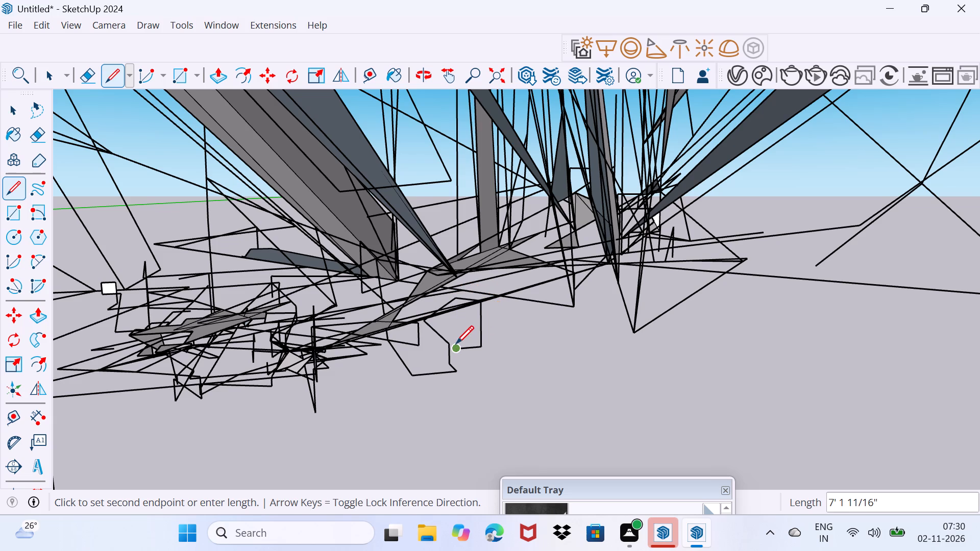
{"action": "left_click", "coordinate": [445, 348]}
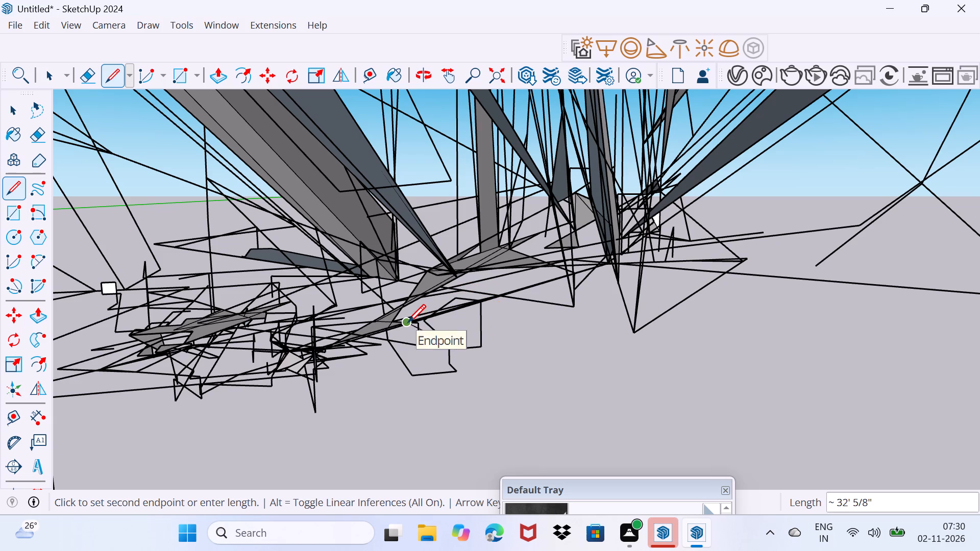
{"action": "left_click", "coordinate": [408, 322]}
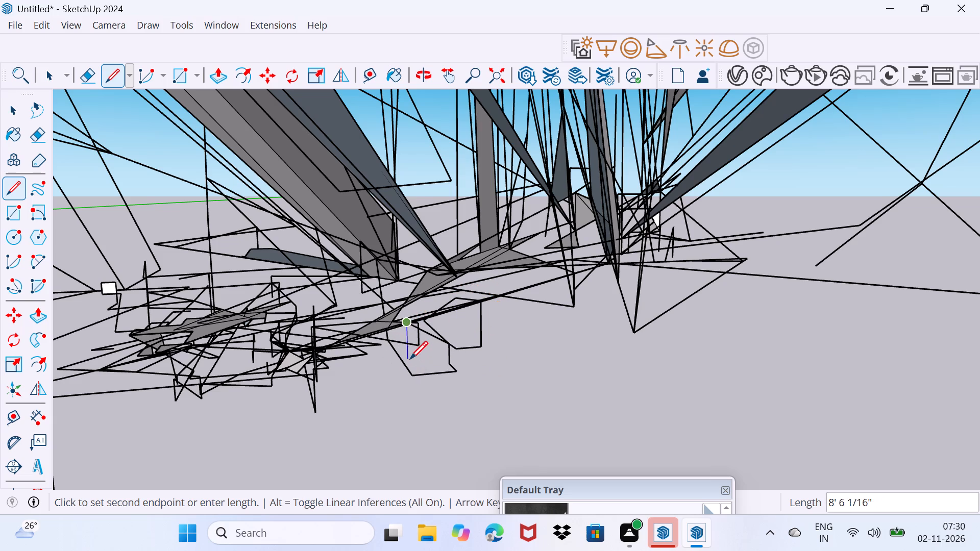
Draw a line about 11' 10" long across the open loop to its existing corner endpoint, enclosing a small face.
{"action": "left_click", "coordinate": [406, 363]}
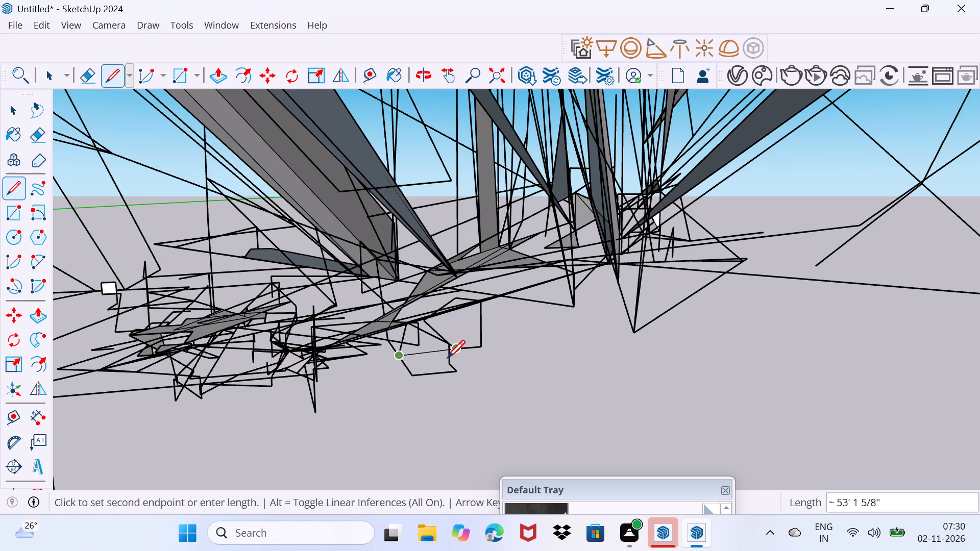
{"action": "scroll", "coordinate": [444, 365], "scroll_direction": "up", "scroll_amount": 7}
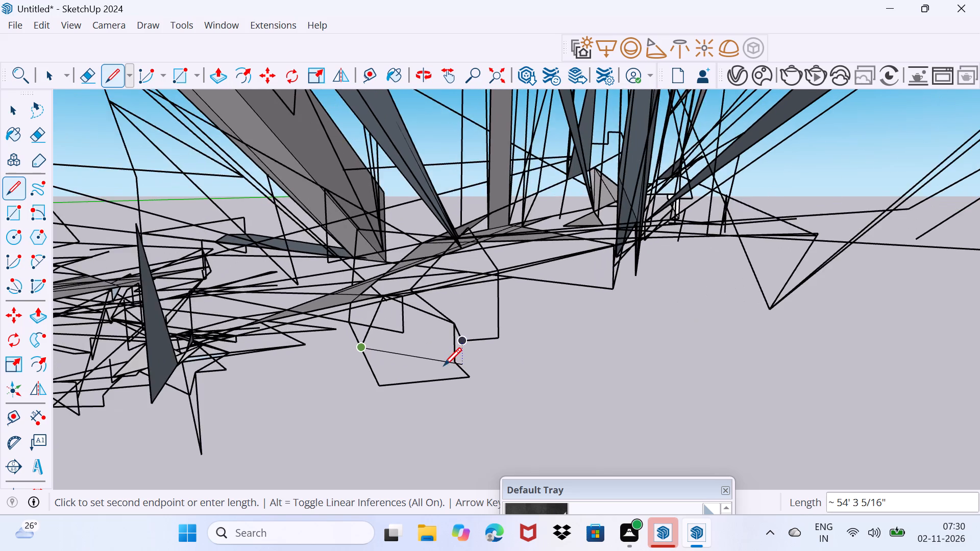
{"action": "scroll", "coordinate": [444, 369], "scroll_direction": "up", "scroll_amount": 6}
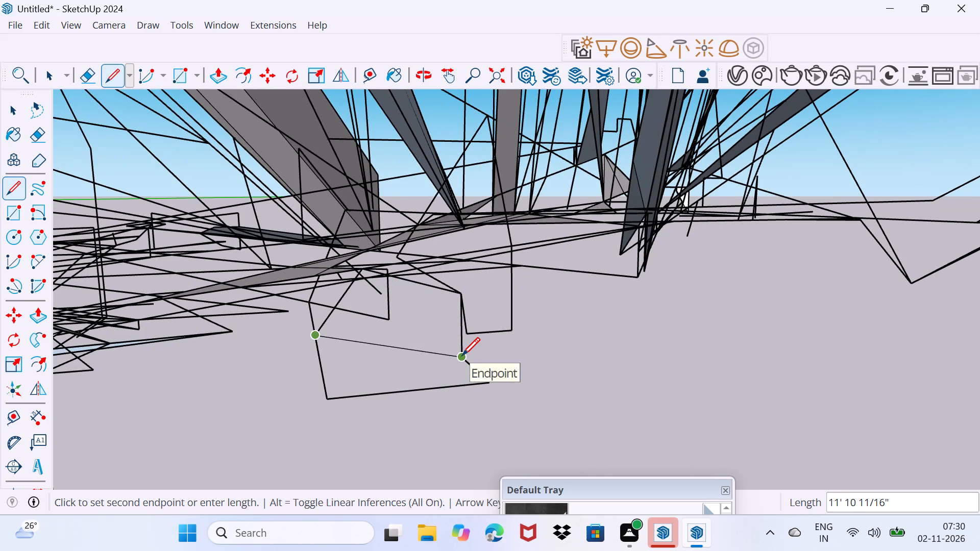
{"action": "left_click", "coordinate": [462, 355]}
Draw connected lines from the loop's corner up to the base of the upright grey face, ending with an edge about 40' 8" long.
{"action": "left_click", "coordinate": [455, 335]}
{"action": "scroll", "coordinate": [455, 336], "scroll_direction": "down", "scroll_amount": 11}
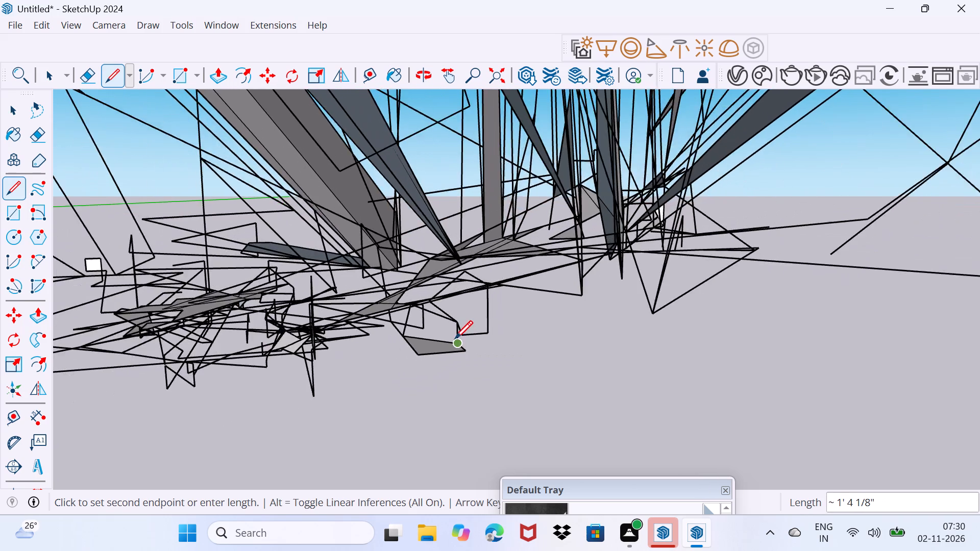
{"action": "scroll", "coordinate": [455, 338], "scroll_direction": "down", "scroll_amount": 17}
{"action": "middle_click_drag", "start_coordinate": [454, 345], "coordinate": [400, 392]}
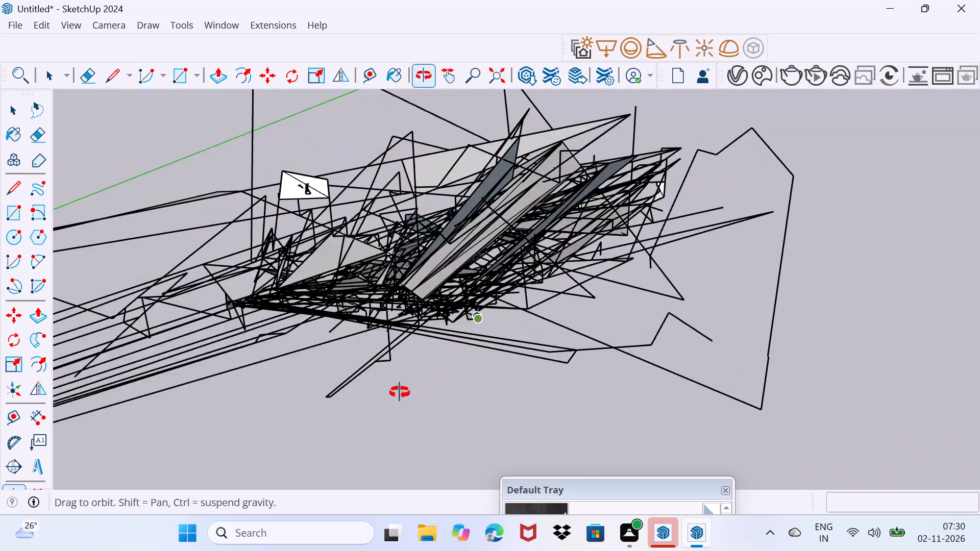
{"action": "middle_click_drag", "start_coordinate": [400, 392], "coordinate": [453, 306]}
{"action": "scroll", "coordinate": [454, 305], "scroll_direction": "up", "scroll_amount": 1}
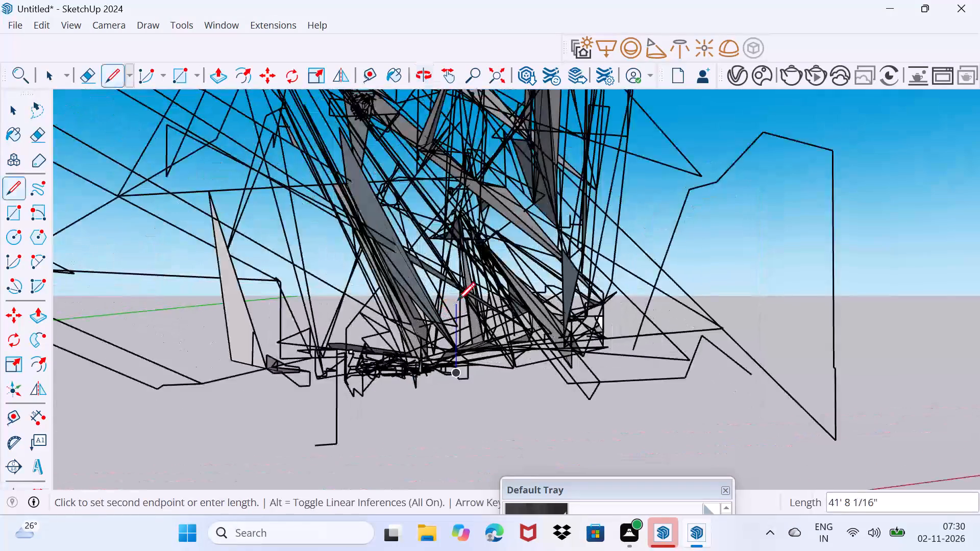
{"action": "scroll", "coordinate": [457, 300], "scroll_direction": "up", "scroll_amount": 4}
{"action": "left_click", "coordinate": [456, 343]}
{"action": "left_click", "coordinate": [480, 365]}
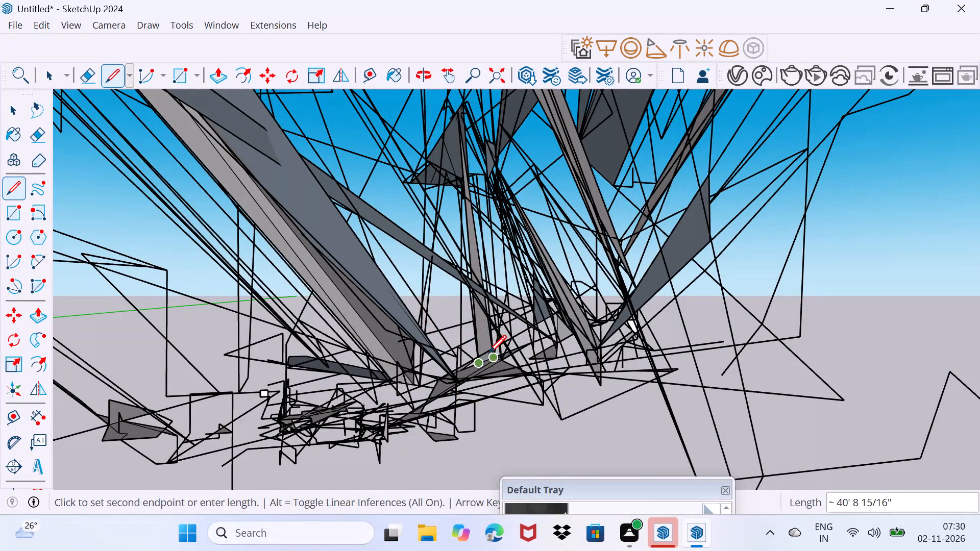
{"action": "left_click", "coordinate": [488, 353]}
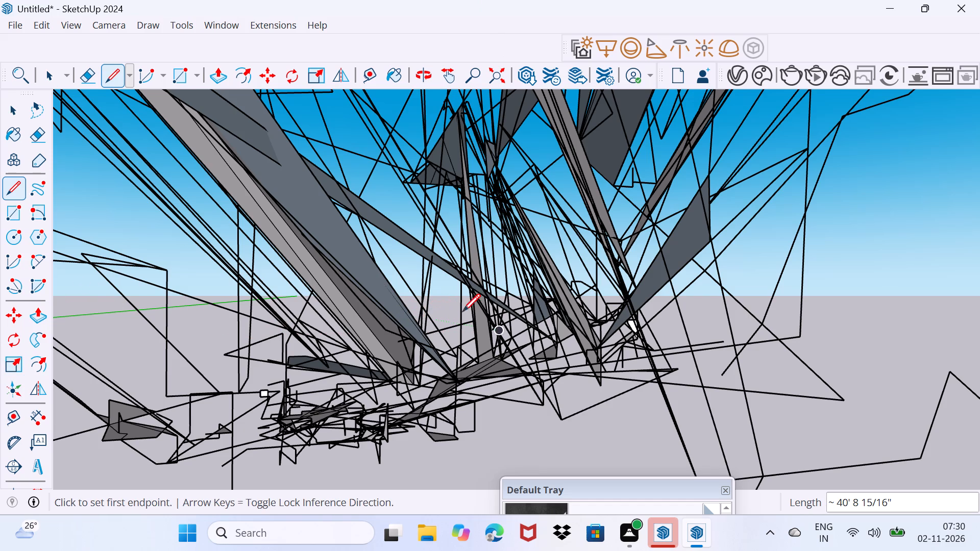
Draw short lines between the upright grey face and the small dark face beside it, including edges about 108' 5" and 21' 1" long.
{"action": "left_click", "coordinate": [507, 307]}
{"action": "left_click", "coordinate": [533, 324]}
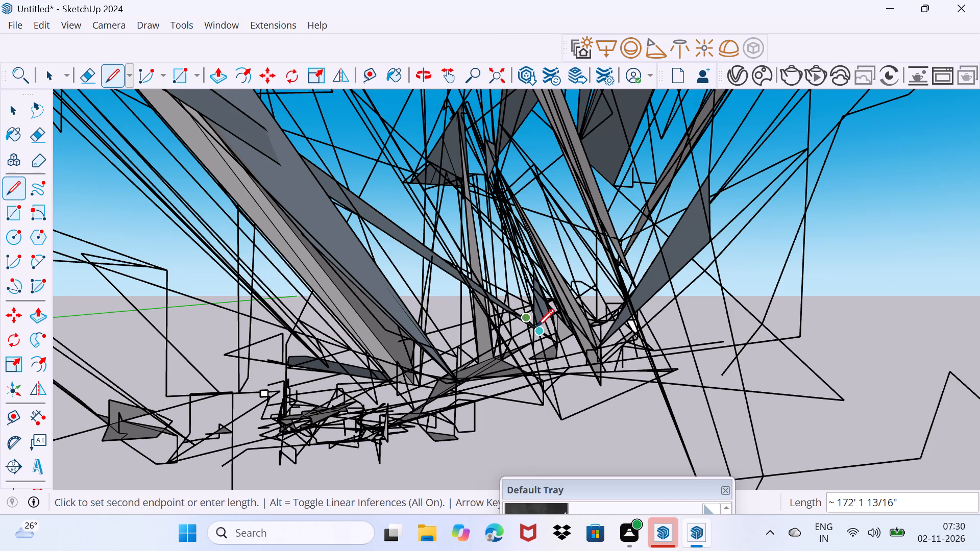
{"action": "left_click_drag", "start_coordinate": [513, 340], "coordinate": [518, 341]}
{"action": "left_click", "coordinate": [558, 342]}
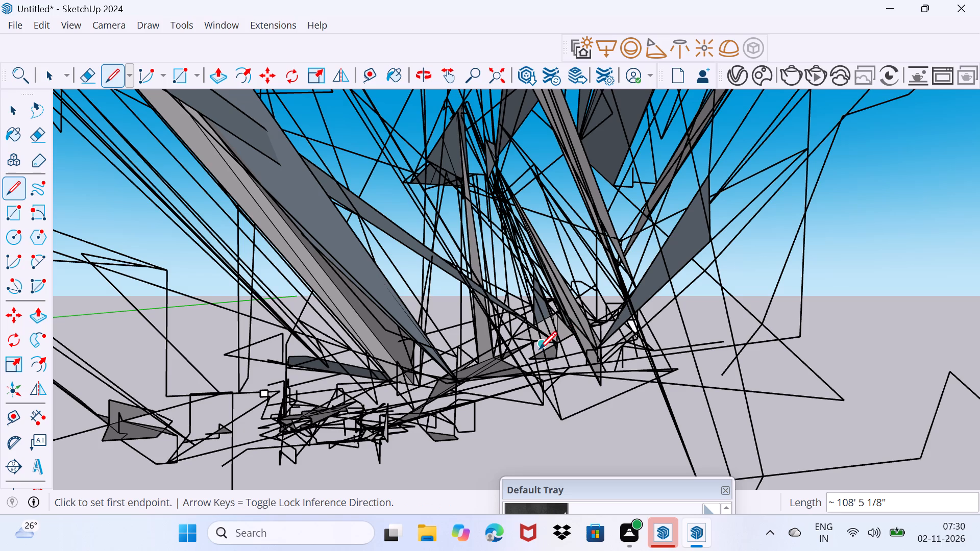
{"action": "left_click", "coordinate": [538, 349]}
{"action": "left_click", "coordinate": [534, 355]}
{"action": "left_click", "coordinate": [556, 360]}
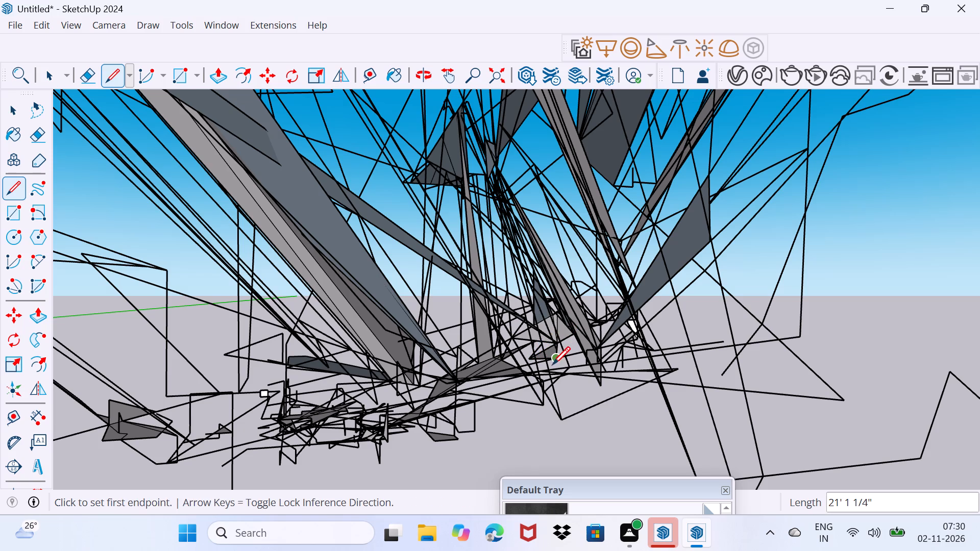
Draw connected lines from beneath the small dark face to the lower tip of the neighbouring sloping face, ending with an edge about 175' 6" long.
{"action": "left_click", "coordinate": [552, 364]}
{"action": "left_click", "coordinate": [543, 363]}
{"action": "left_click", "coordinate": [542, 364]}
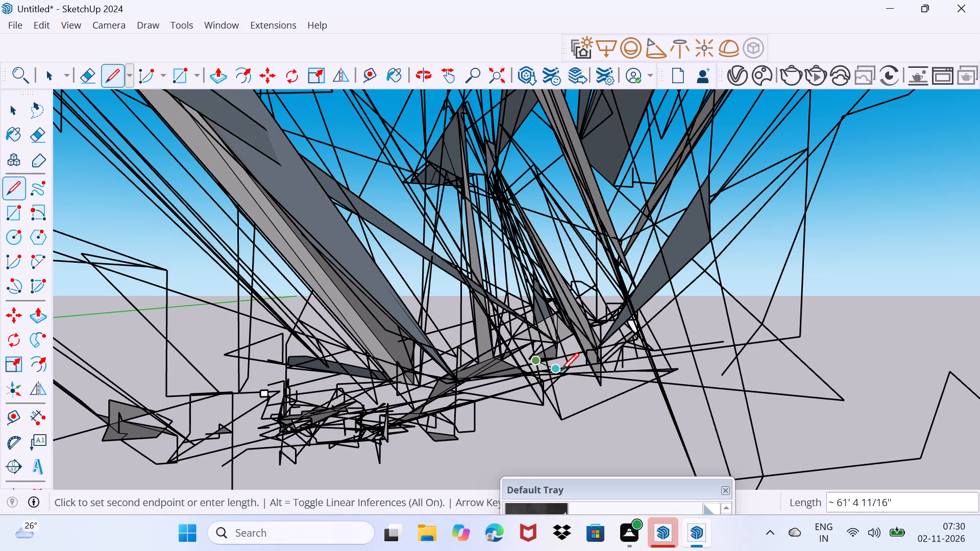
{"action": "left_click", "coordinate": [563, 371]}
{"action": "left_click", "coordinate": [575, 377]}
{"action": "left_click", "coordinate": [594, 379]}
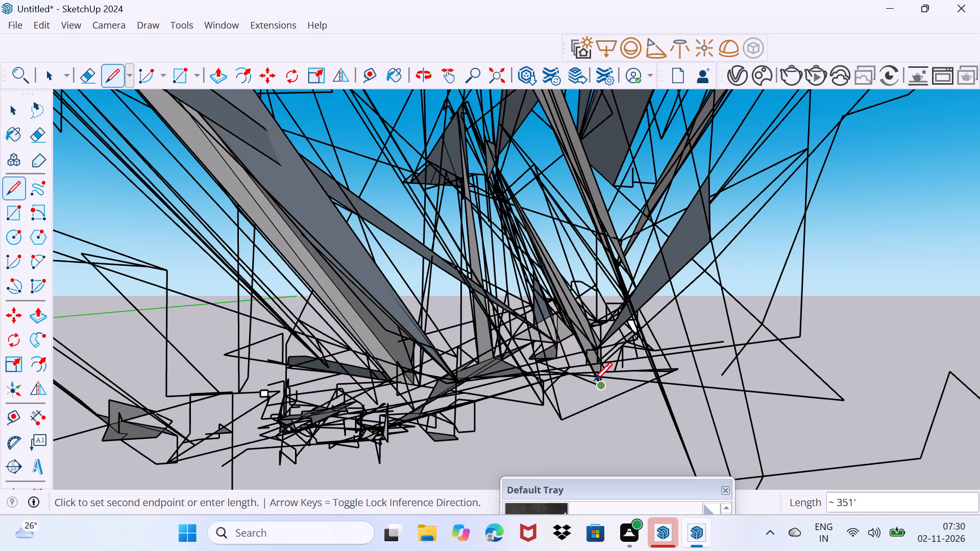
{"action": "left_click", "coordinate": [594, 380]}
{"action": "left_click", "coordinate": [590, 381]}
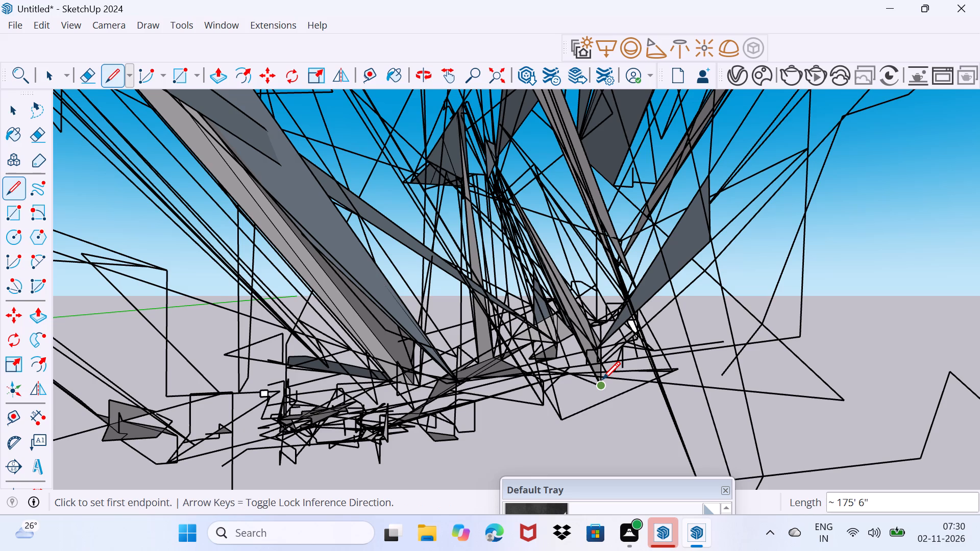
Draw short lines beneath the sloping face's lower tip enclosing a small face, ending with an edge about 15' 4" long.
{"action": "left_click", "coordinate": [602, 379]}
{"action": "left_click", "coordinate": [588, 384]}
{"action": "left_click", "coordinate": [612, 375]}
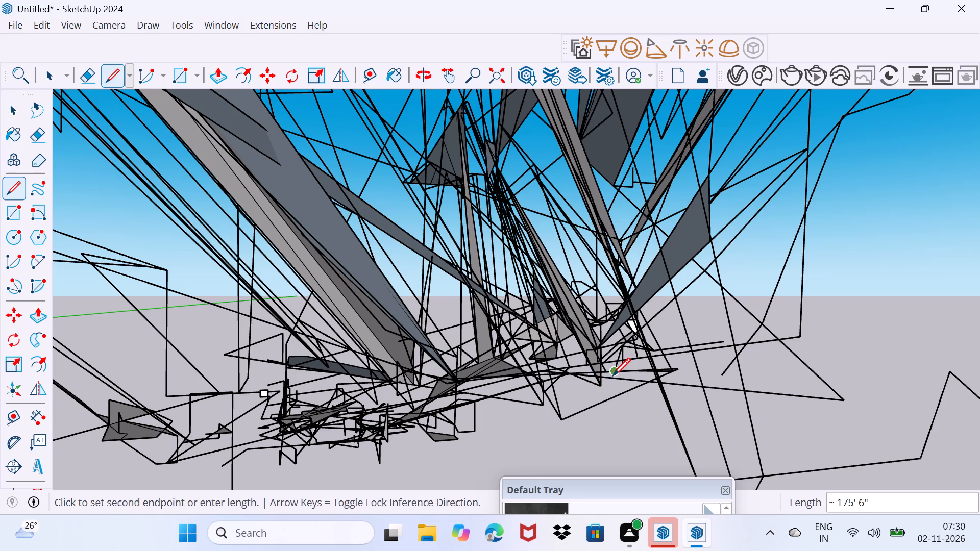
{"action": "left_click", "coordinate": [606, 383]}
{"action": "left_click", "coordinate": [632, 380]}
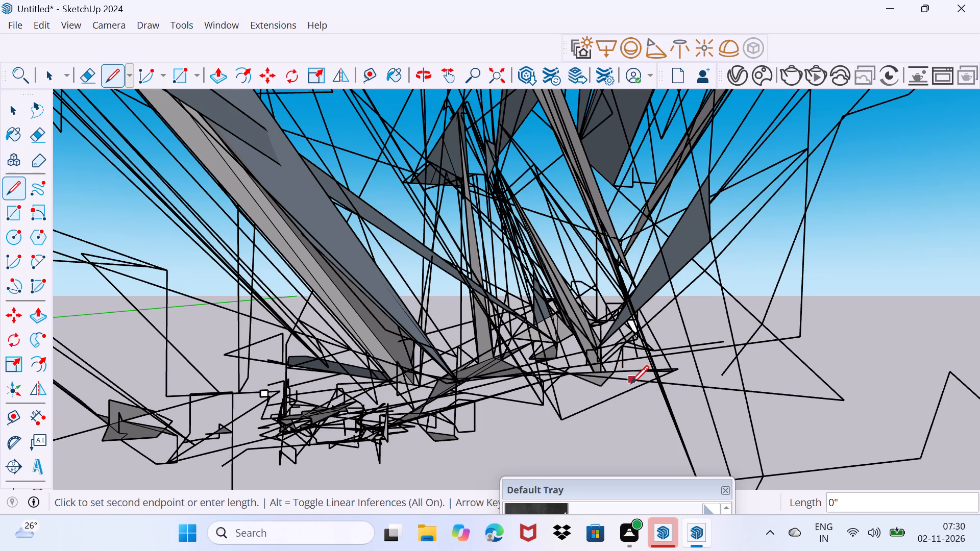
{"action": "left_click", "coordinate": [625, 391]}
{"action": "left_click", "coordinate": [619, 390]}
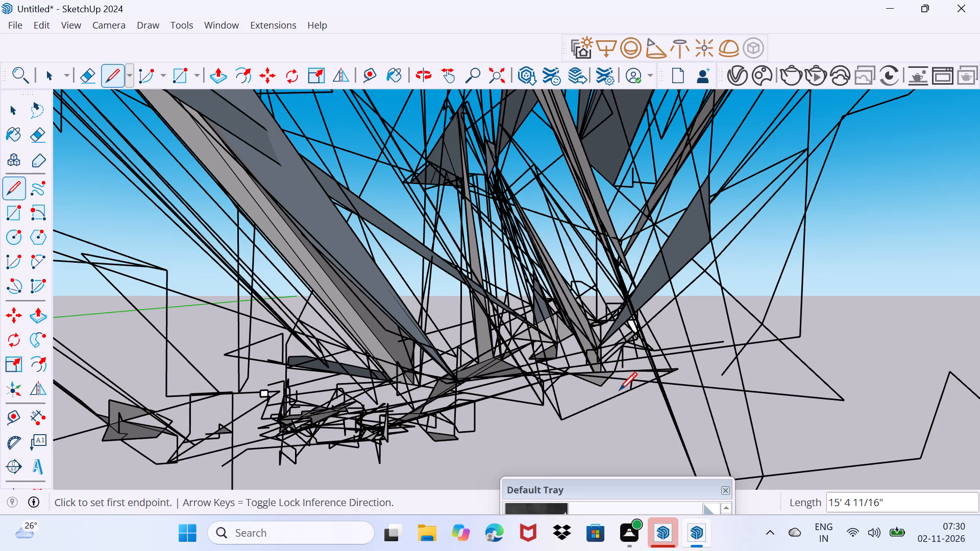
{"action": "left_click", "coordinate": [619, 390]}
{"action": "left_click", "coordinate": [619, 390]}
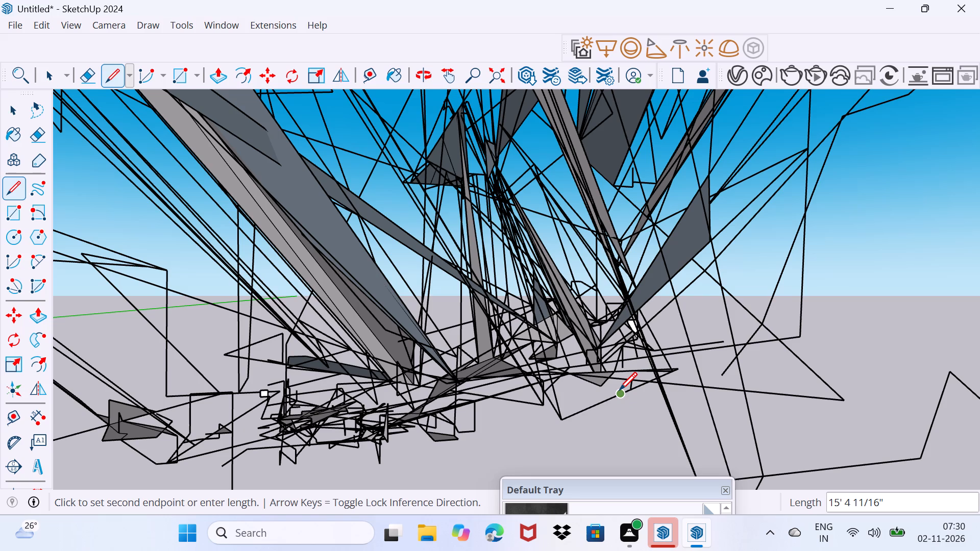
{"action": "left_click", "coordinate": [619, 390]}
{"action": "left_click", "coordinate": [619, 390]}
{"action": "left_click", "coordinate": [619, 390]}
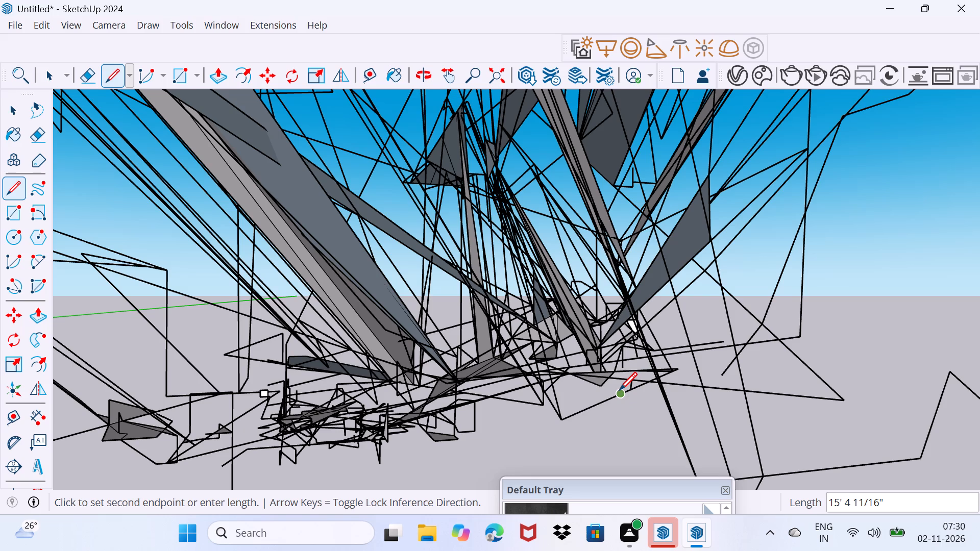
Draw lines from the last short edge's end back up to the sloping face's lower tip, starting with an edge about 15' 5" long.
{"action": "left_click", "coordinate": [619, 390]}
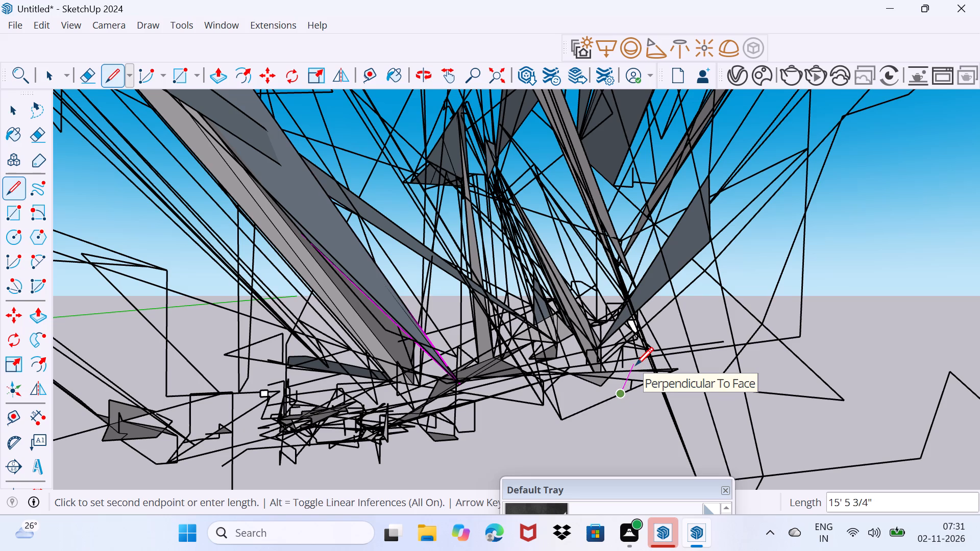
{"action": "left_click", "coordinate": [635, 365]}
{"action": "left_click_drag", "start_coordinate": [625, 365], "coordinate": [617, 359]}
{"action": "left_click", "coordinate": [598, 352]}
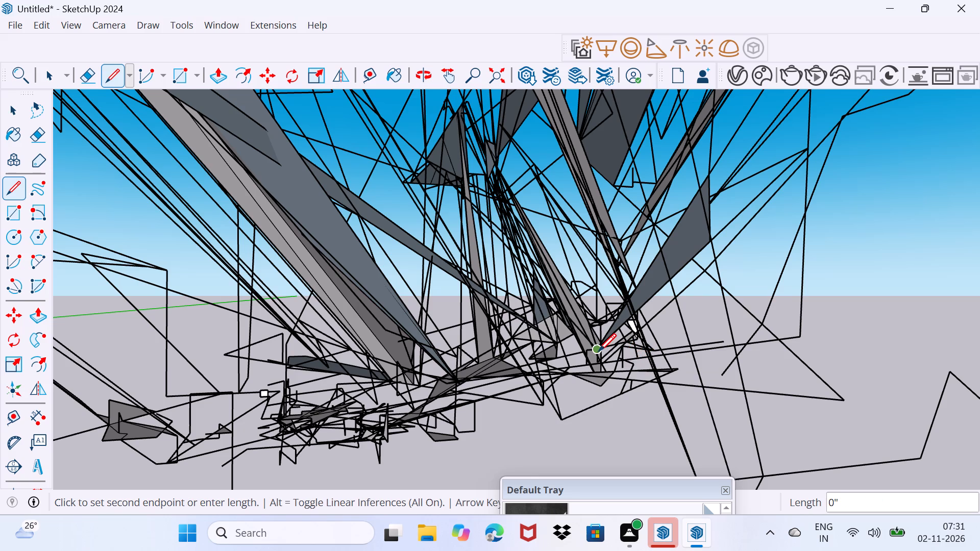
{"action": "left_click", "coordinate": [598, 351]}
Draw a line about 108' 8" long from the edge beside the small face down to the lower diagonal edge, enclosing another face.
{"action": "left_click", "coordinate": [614, 370]}
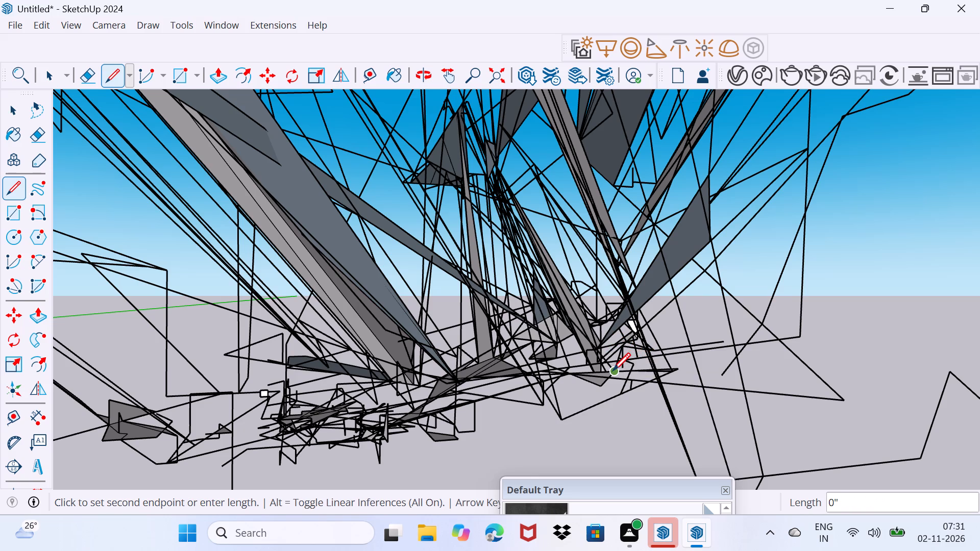
{"action": "left_click", "coordinate": [610, 380]}
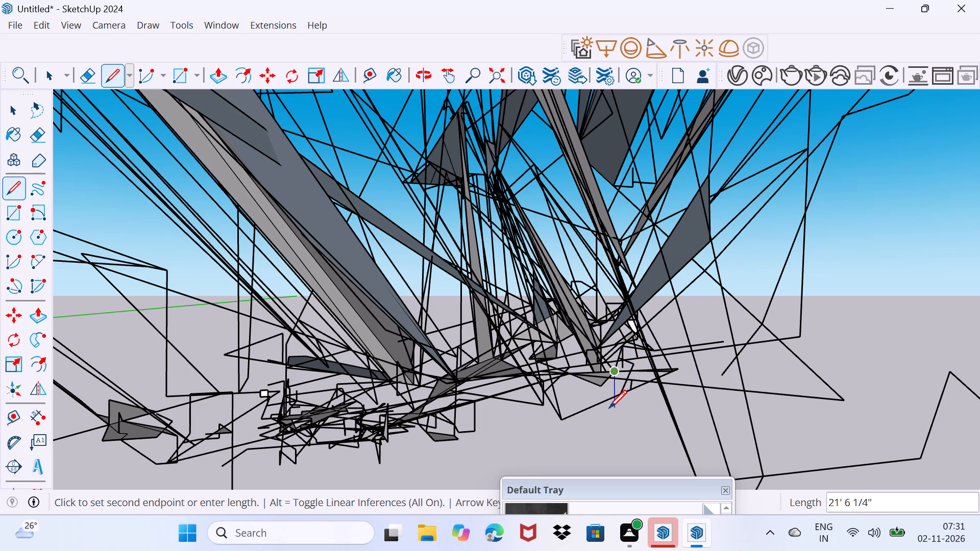
{"action": "left_click", "coordinate": [606, 405]}
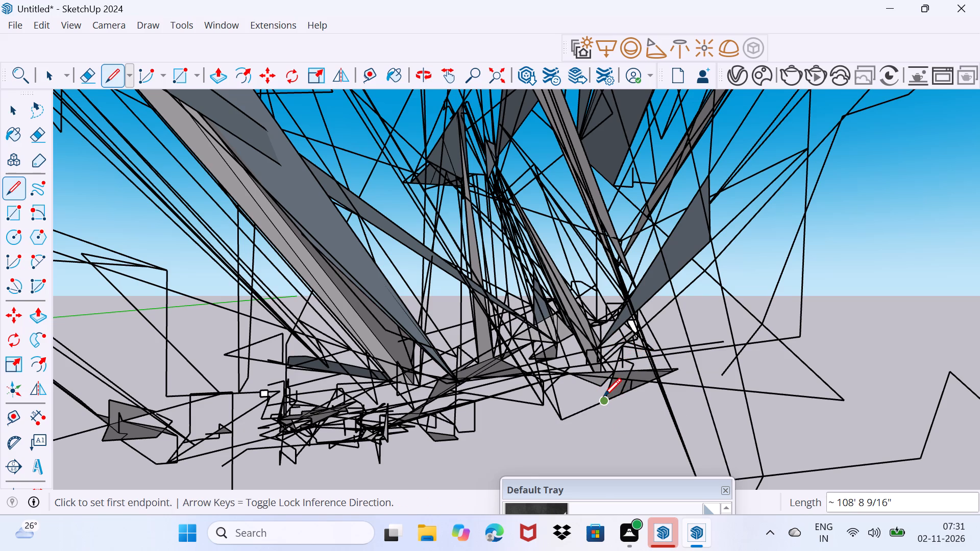
Draw two lines about 97' 5" and 91' 5" long from the lower diagonal edge to close two adjoining faces.
{"action": "left_click", "coordinate": [602, 397]}
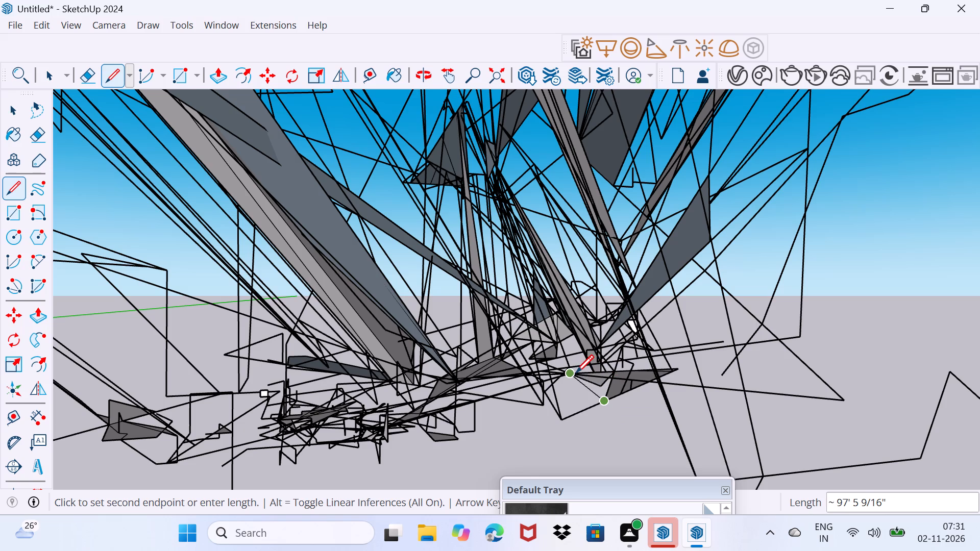
{"action": "left_click", "coordinate": [576, 374]}
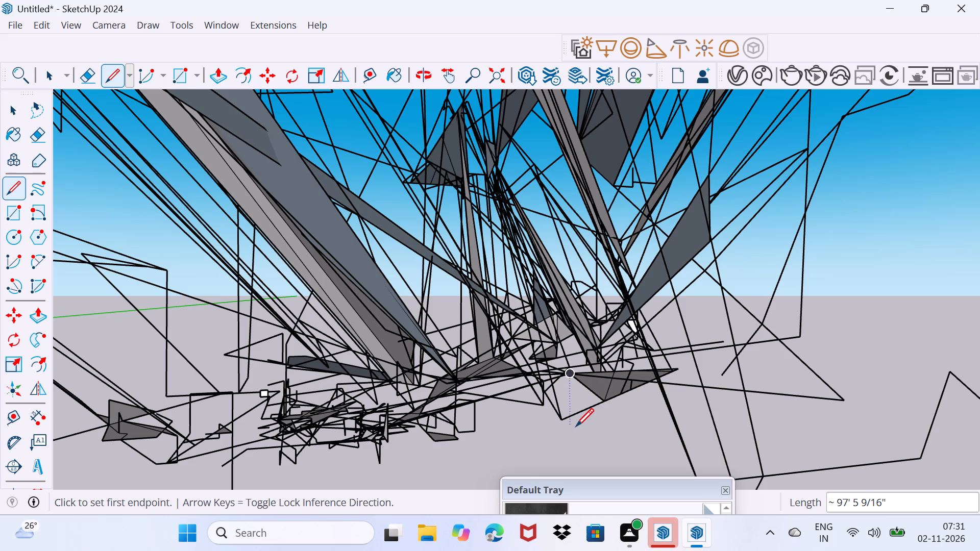
{"action": "left_click", "coordinate": [563, 420]}
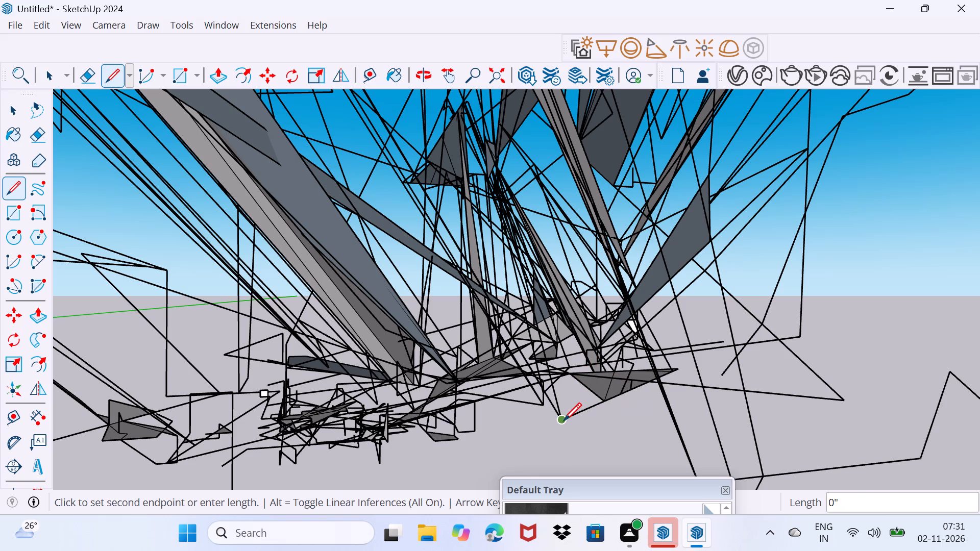
{"action": "left_click", "coordinate": [584, 391]}
Draw short lines from the midpoint of the shared edge enclosing a small triangular face beside the new faces.
{"action": "left_click", "coordinate": [576, 385]}
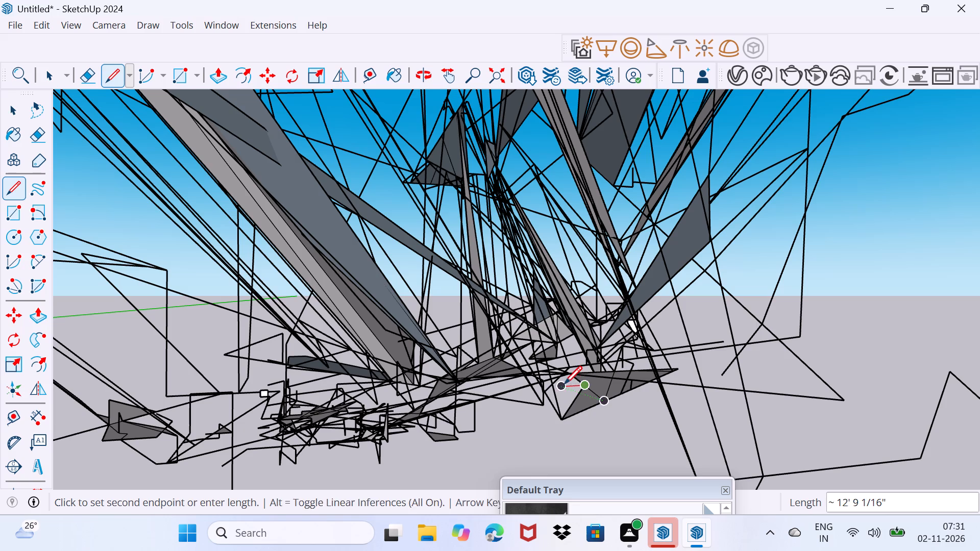
{"action": "left_click", "coordinate": [564, 384]}
{"action": "left_click", "coordinate": [569, 381]}
{"action": "left_click", "coordinate": [570, 381]}
Draw short zigzag lines between the small triangular face and the dark face above it, including an edge about 48' 8" long.
{"action": "left_click_drag", "start_coordinate": [561, 368], "coordinate": [546, 327]}
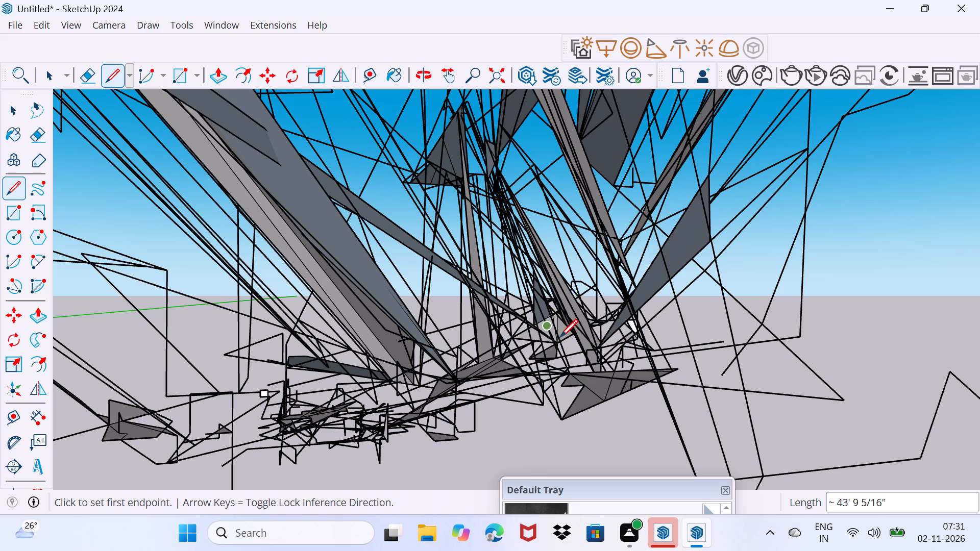
{"action": "left_click", "coordinate": [565, 342]}
{"action": "left_click", "coordinate": [574, 372]}
{"action": "left_click", "coordinate": [572, 366]}
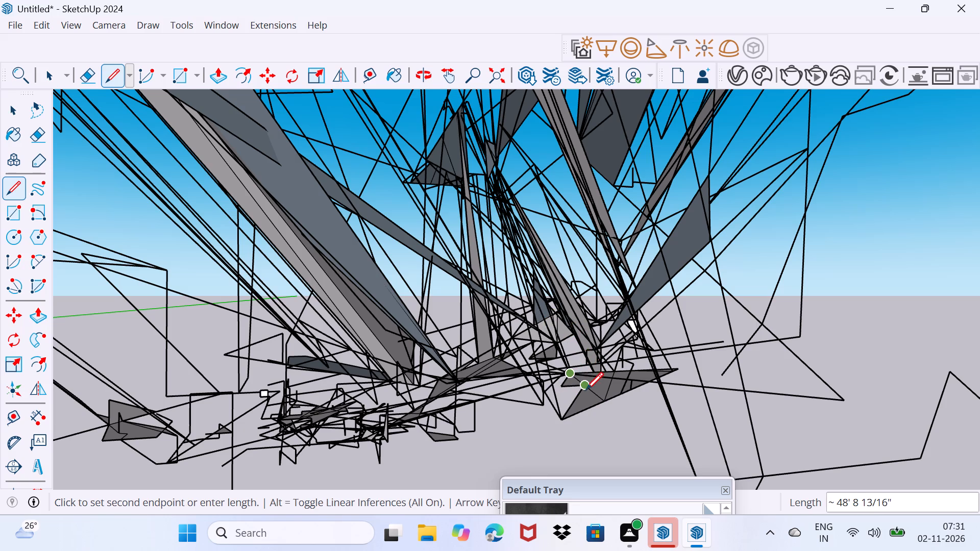
{"action": "left_click", "coordinate": [585, 392]}
{"action": "left_click", "coordinate": [577, 355]}
{"action": "left_click", "coordinate": [597, 383]}
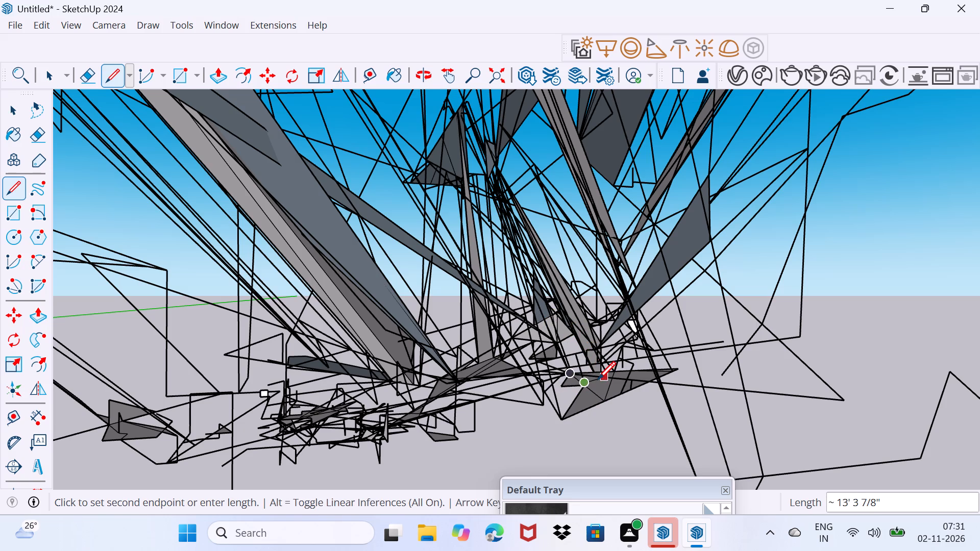
Draw short connected lines across the small dark face at the foot of the sloping faces, including a spike past its lower edge.
{"action": "left_click", "coordinate": [598, 379]}
{"action": "left_click", "coordinate": [614, 425]}
{"action": "left_click", "coordinate": [578, 363]}
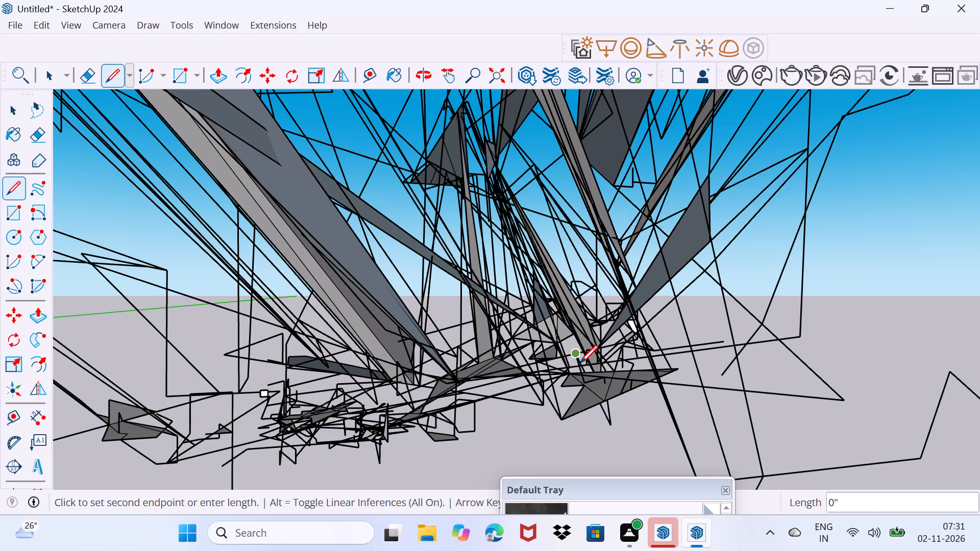
{"action": "left_click_drag", "start_coordinate": [597, 378], "coordinate": [601, 379]}
{"action": "left_click_drag", "start_coordinate": [636, 378], "coordinate": [653, 377]}
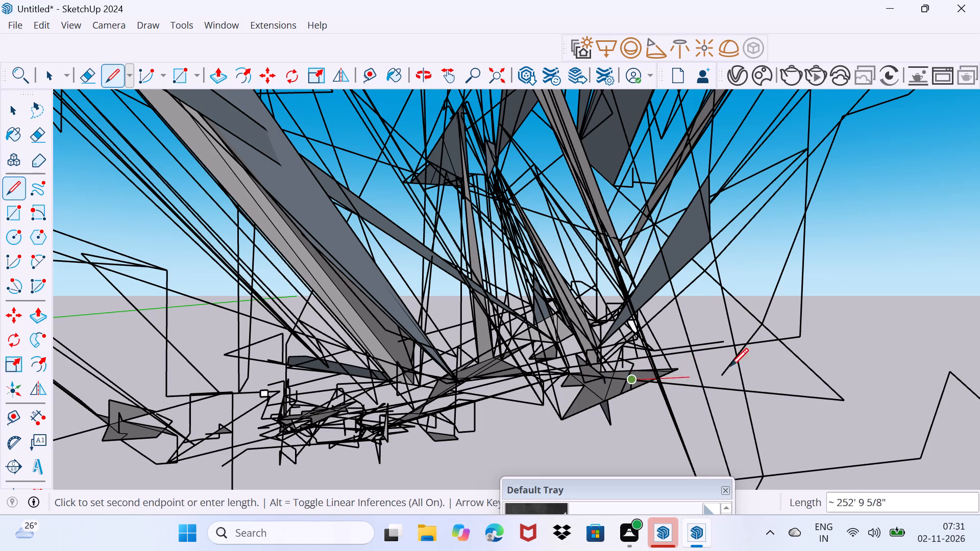
Extend the chain out over the open ground and back to the large triangular face's edge, ending with a line about 151' 11" long.
{"action": "left_click", "coordinate": [751, 364]}
{"action": "left_click", "coordinate": [717, 292]}
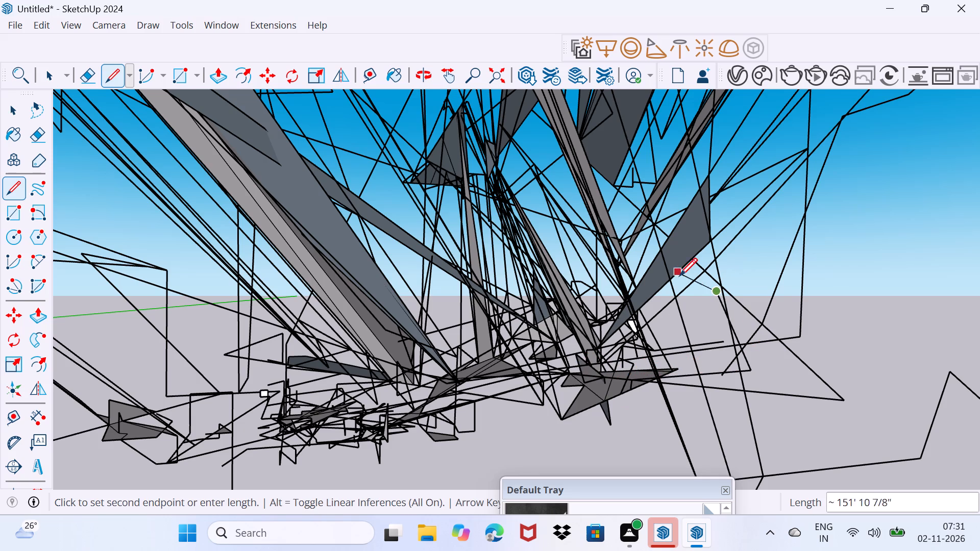
{"action": "left_click", "coordinate": [676, 275]}
Draw short stepped lines from the triangular face's lower edge, running across and then down.
{"action": "left_click_drag", "start_coordinate": [680, 301], "coordinate": [685, 305]}
{"action": "left_click", "coordinate": [705, 310]}
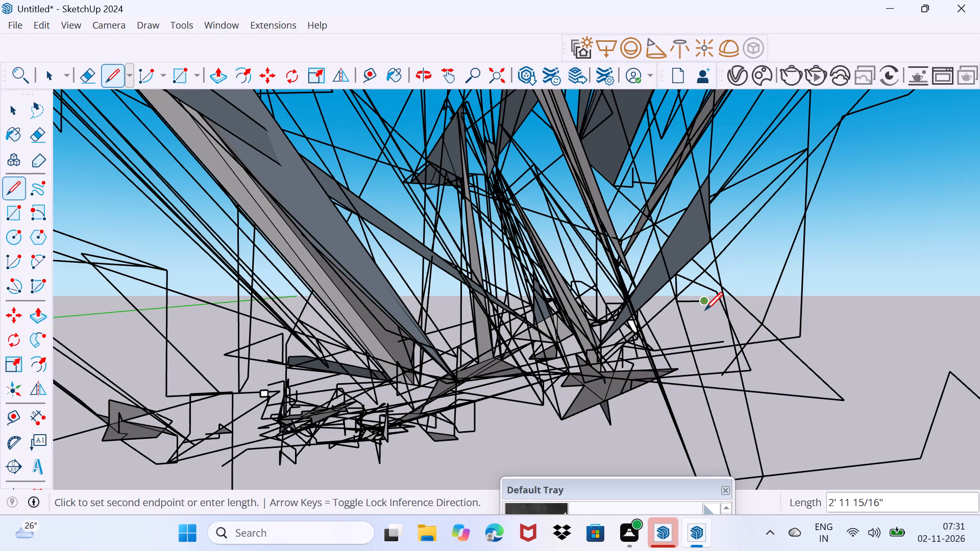
{"action": "left_click", "coordinate": [706, 321]}
{"action": "left_click", "coordinate": [699, 323]}
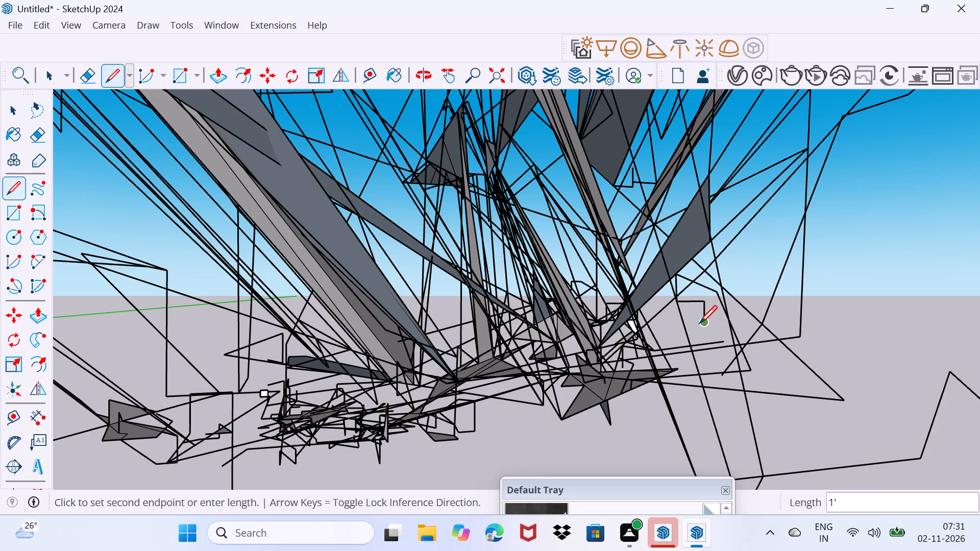
Continue the chain with a line about 217' 3" long to the long ground edge, a vertical about 12' long, and an outward segment.
{"action": "left_click", "coordinate": [749, 359]}
{"action": "left_click_drag", "start_coordinate": [737, 373], "coordinate": [742, 377]}
{"action": "left_click", "coordinate": [776, 389]}
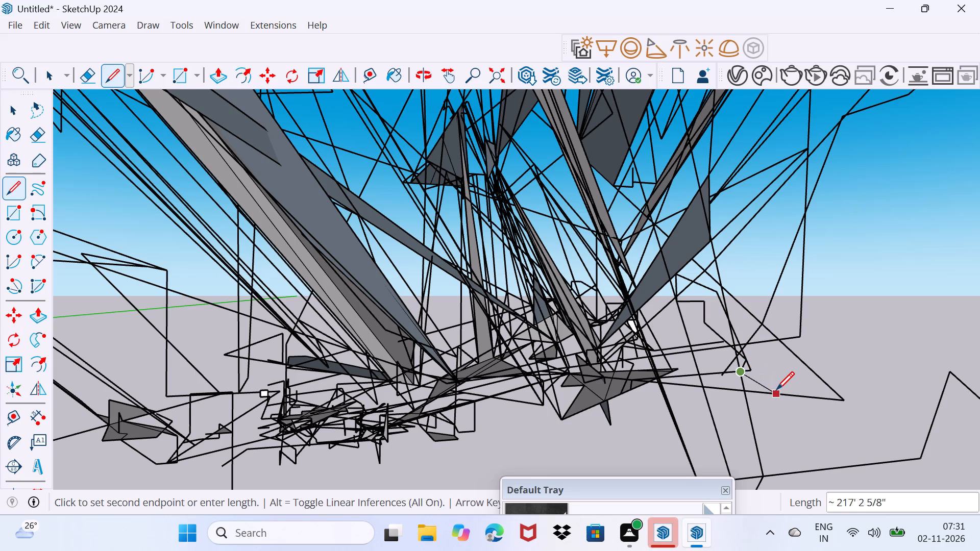
{"action": "left_click", "coordinate": [771, 390]}
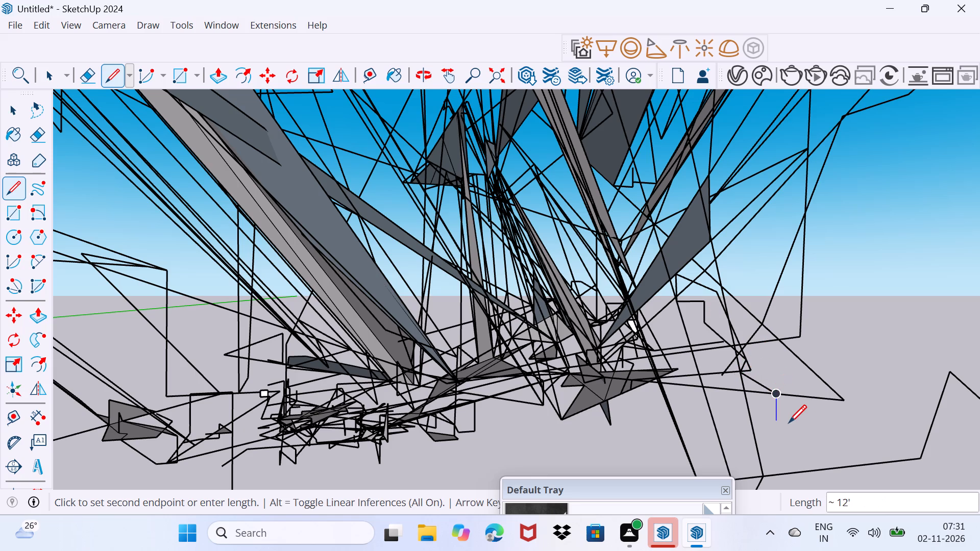
{"action": "left_click", "coordinate": [789, 422]}
{"action": "left_click", "coordinate": [782, 432]}
{"action": "left_click", "coordinate": [818, 434]}
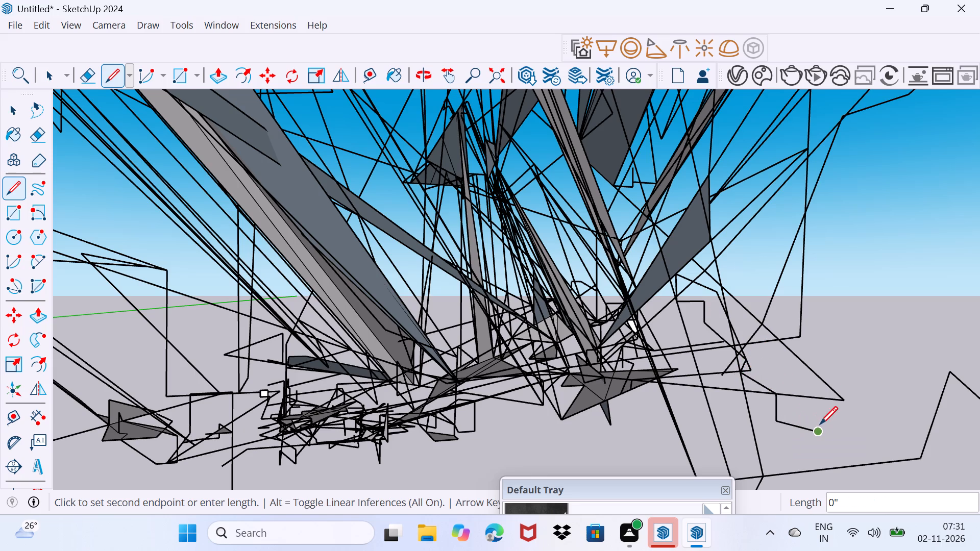
Draw lines up to the high corner to close a small face, down to the tall vertical edge, and across to the narrow grey face.
{"action": "left_click", "coordinate": [763, 166]}
{"action": "left_click", "coordinate": [751, 198]}
{"action": "left_click_drag", "start_coordinate": [805, 293], "coordinate": [805, 309]}
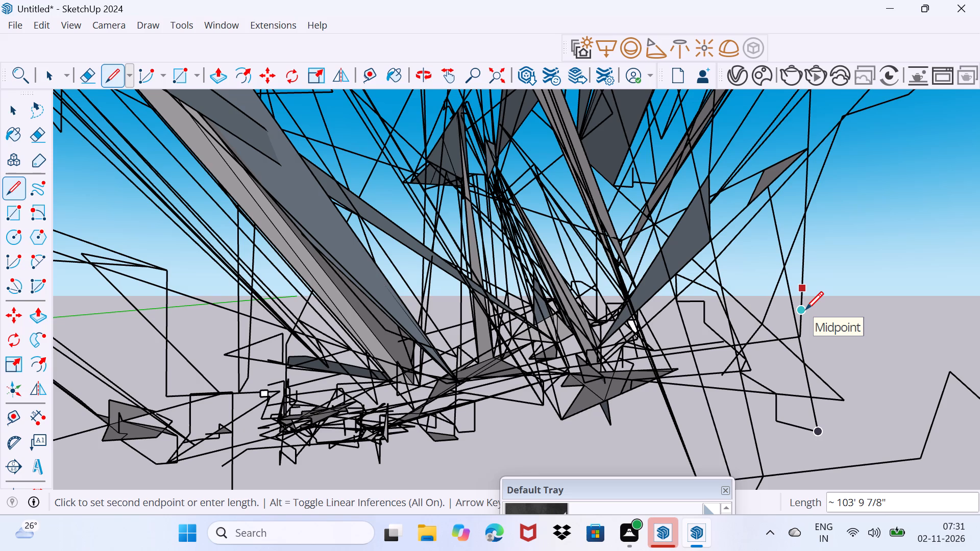
{"action": "left_click", "coordinate": [480, 340]}
Draw short connected lines around the lower end of the narrow grey face, ending with an edge about 58' 9" long.
{"action": "left_click", "coordinate": [500, 317]}
{"action": "left_click", "coordinate": [500, 316]}
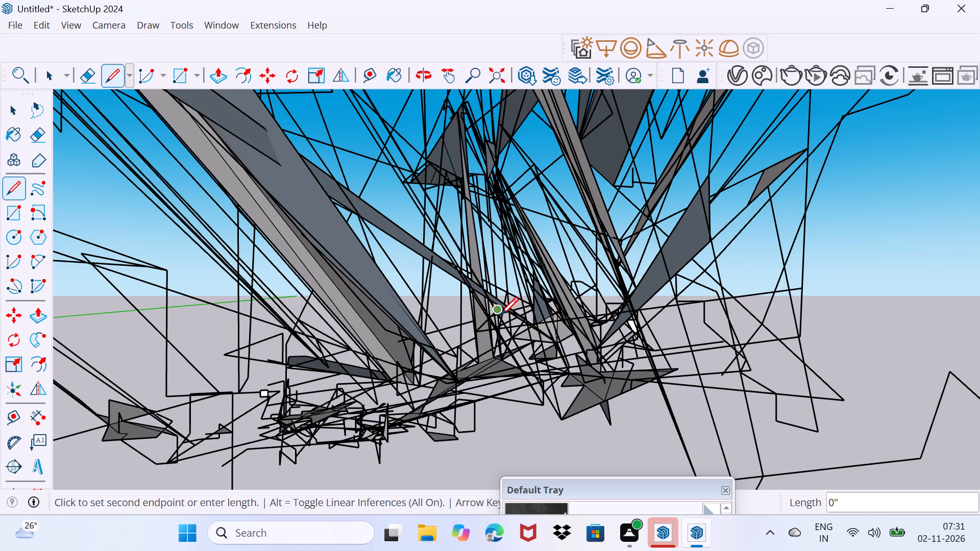
{"action": "left_click", "coordinate": [500, 315]}
{"action": "left_click", "coordinate": [487, 340]}
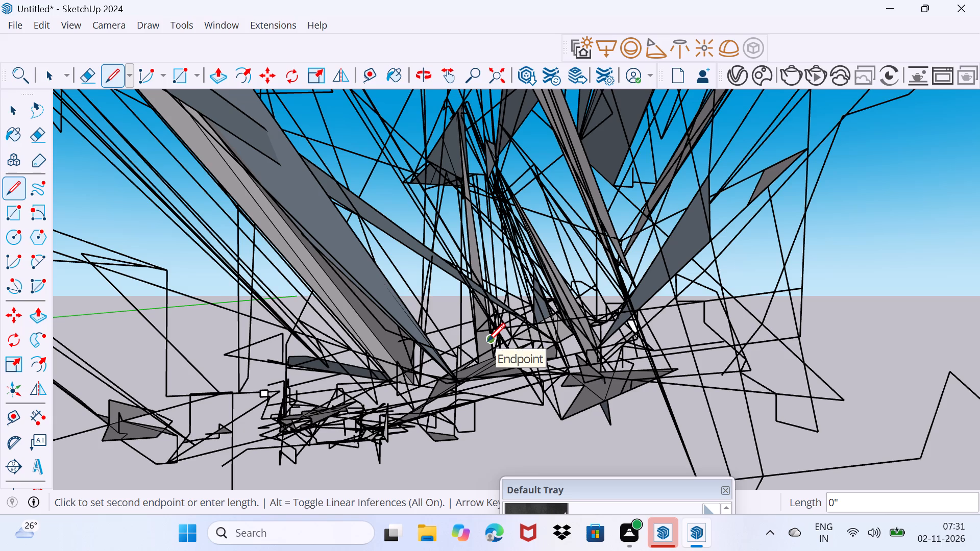
{"action": "left_click", "coordinate": [487, 341]}
{"action": "left_click", "coordinate": [468, 348]}
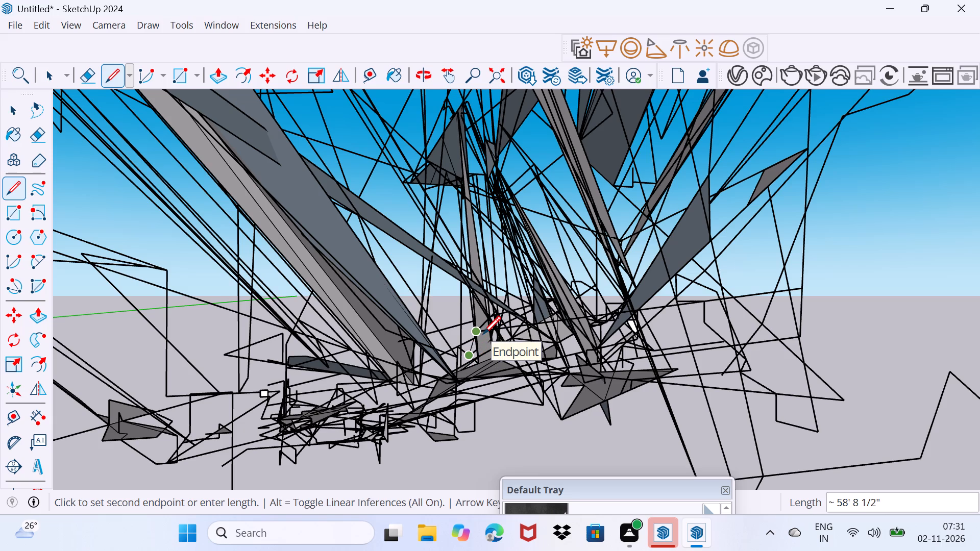
{"action": "left_click", "coordinate": [483, 334]}
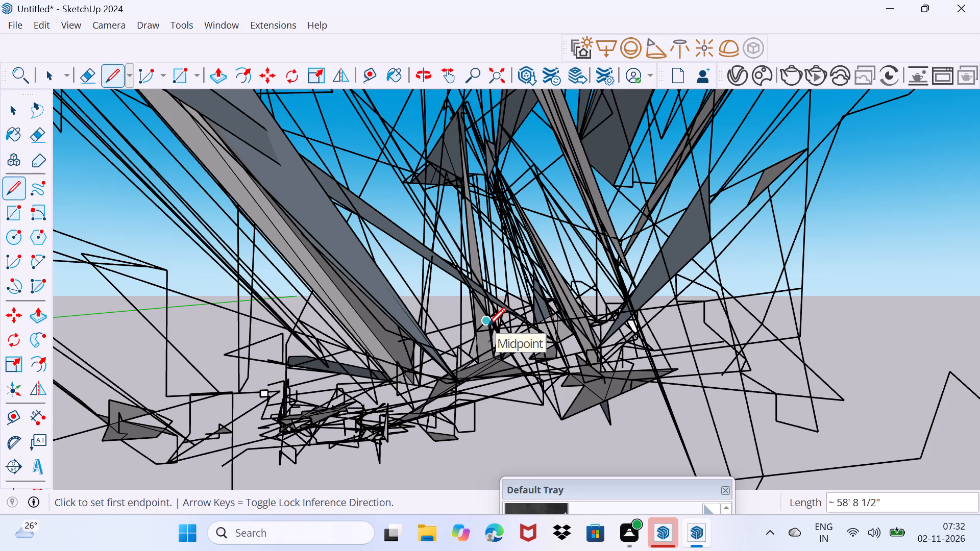
Draw a short line about 17' 6" long starting from the edge midpoint near the lower end of the narrow grey face.
{"action": "left_click", "coordinate": [488, 325]}
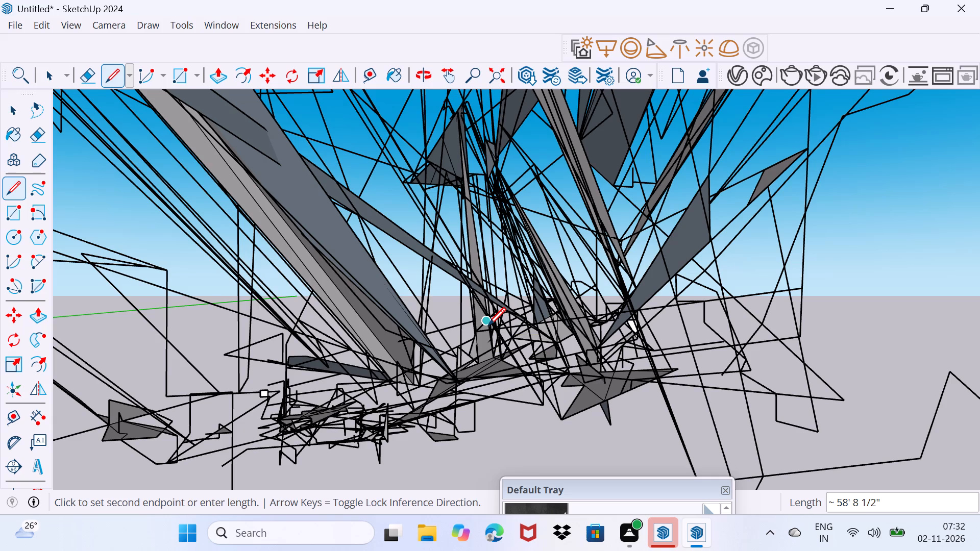
{"action": "left_click", "coordinate": [488, 325]}
{"action": "left_click", "coordinate": [489, 323]}
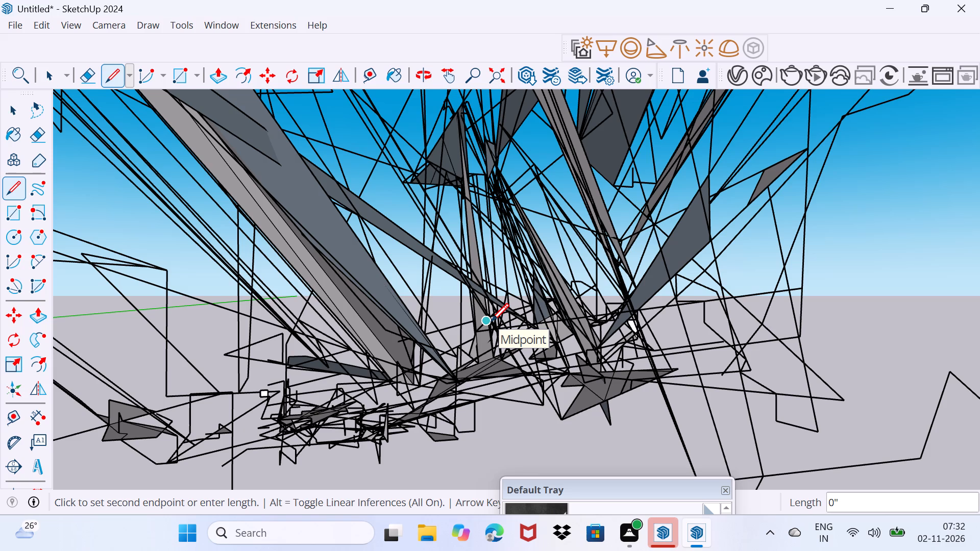
{"action": "left_click", "coordinate": [491, 321]}
{"action": "left_click", "coordinate": [491, 321]}
{"action": "left_click", "coordinate": [493, 318]}
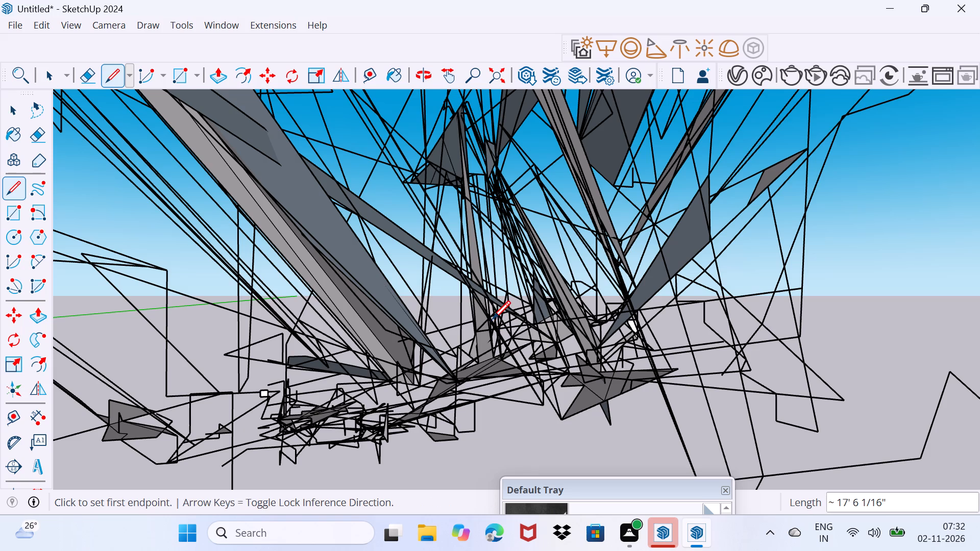
Draw a zigzag of short lines from beside the narrow grey face toward the small dark face near the ground.
{"action": "left_click", "coordinate": [491, 320]}
{"action": "left_click", "coordinate": [512, 297]}
{"action": "left_click", "coordinate": [507, 305]}
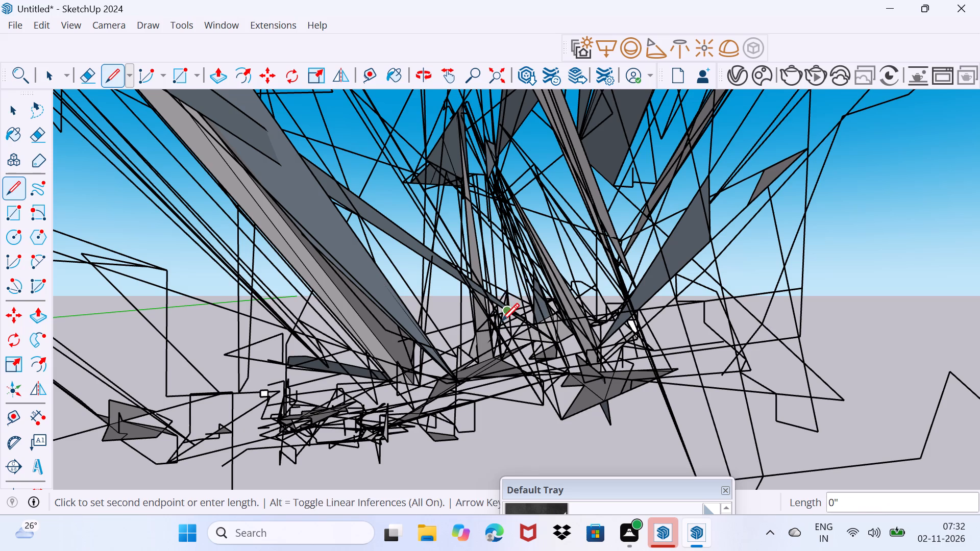
{"action": "left_click", "coordinate": [501, 321]}
{"action": "left_click", "coordinate": [506, 311]}
{"action": "left_click_drag", "start_coordinate": [543, 341], "coordinate": [548, 349]}
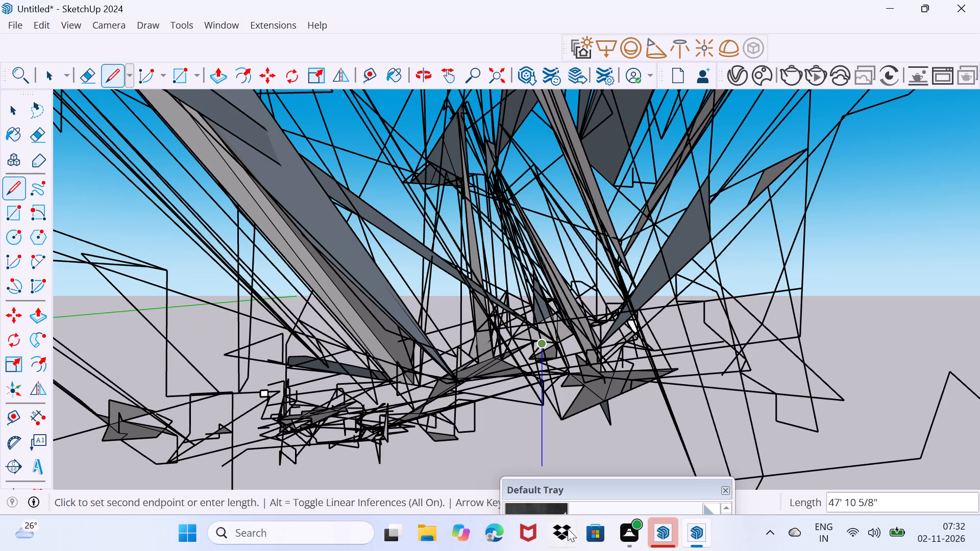
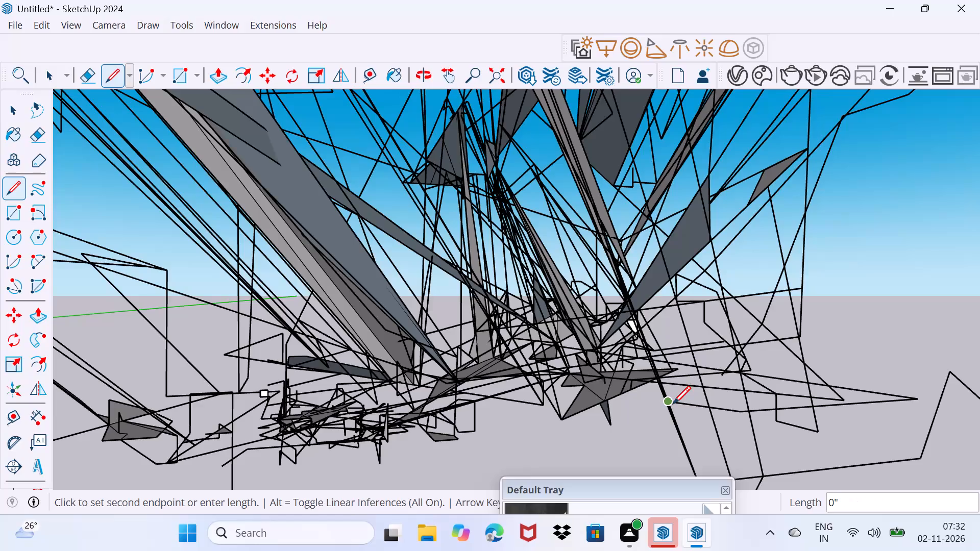
Draw short connected lines from the steep edge beside the dark star-shaped face near the ground, ending with a line about 34' 4" long.
{"action": "left_click", "coordinate": [674, 404]}
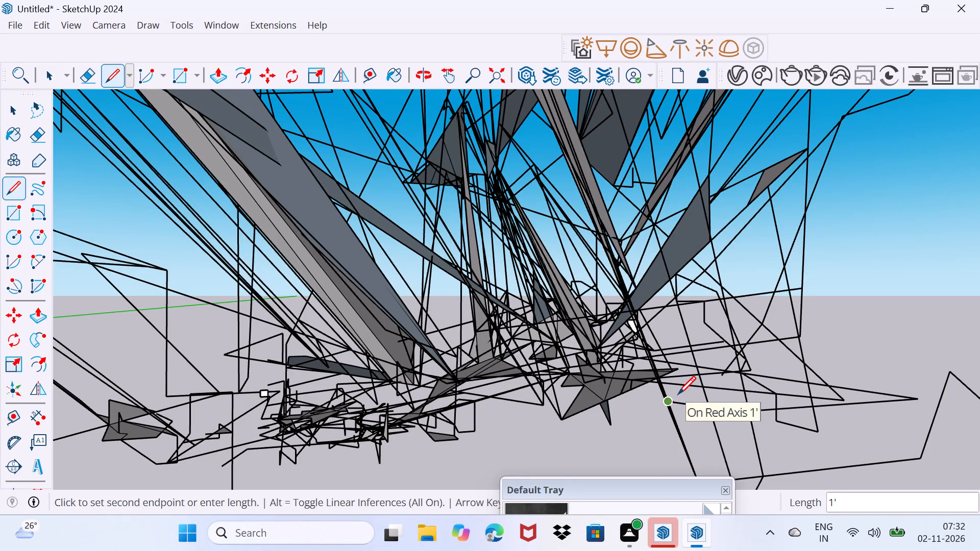
{"action": "left_click", "coordinate": [678, 390]}
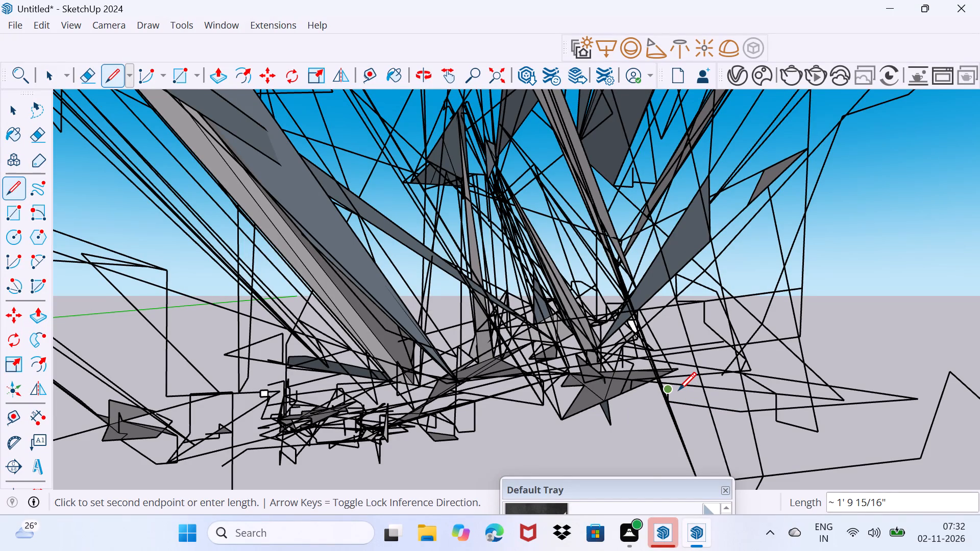
{"action": "left_click", "coordinate": [678, 389]}
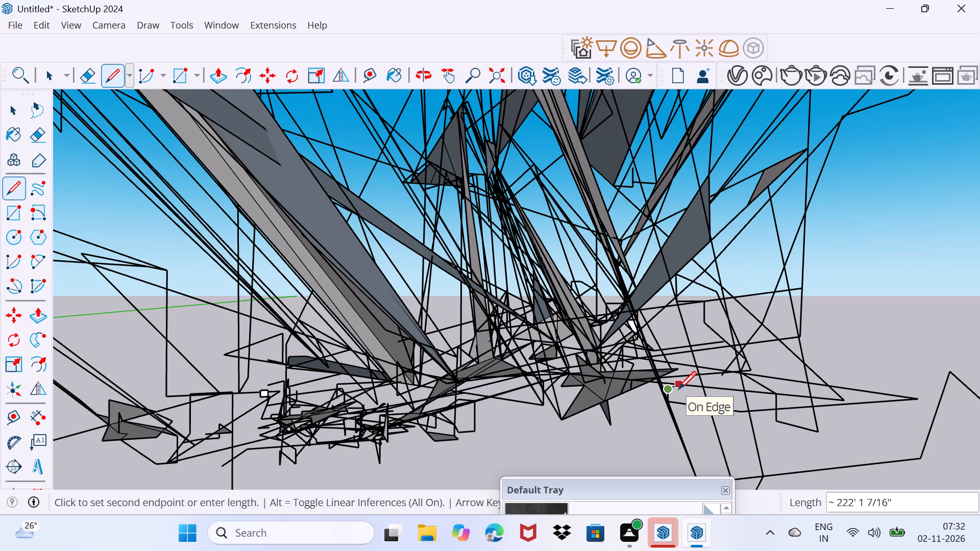
{"action": "left_click", "coordinate": [678, 389]}
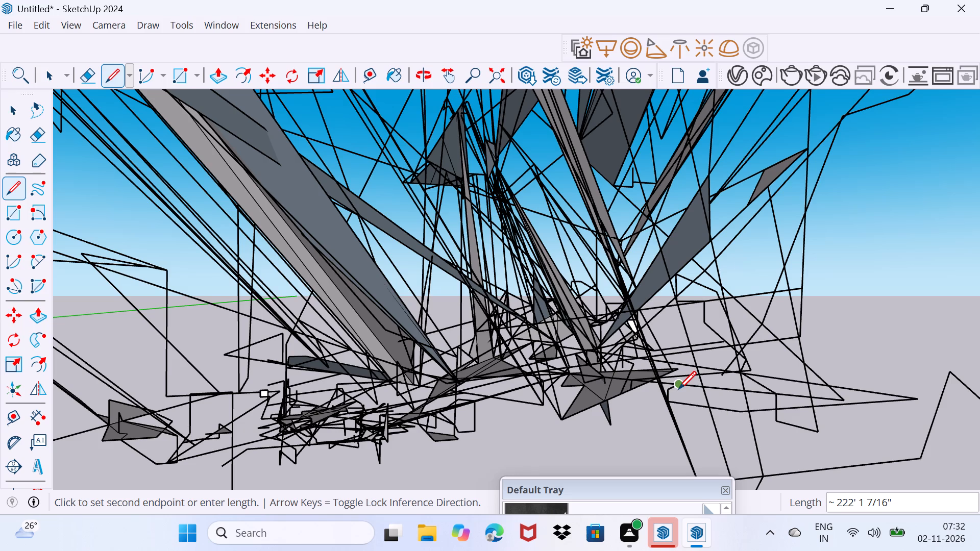
{"action": "left_click", "coordinate": [678, 389]}
{"action": "left_click", "coordinate": [694, 375]}
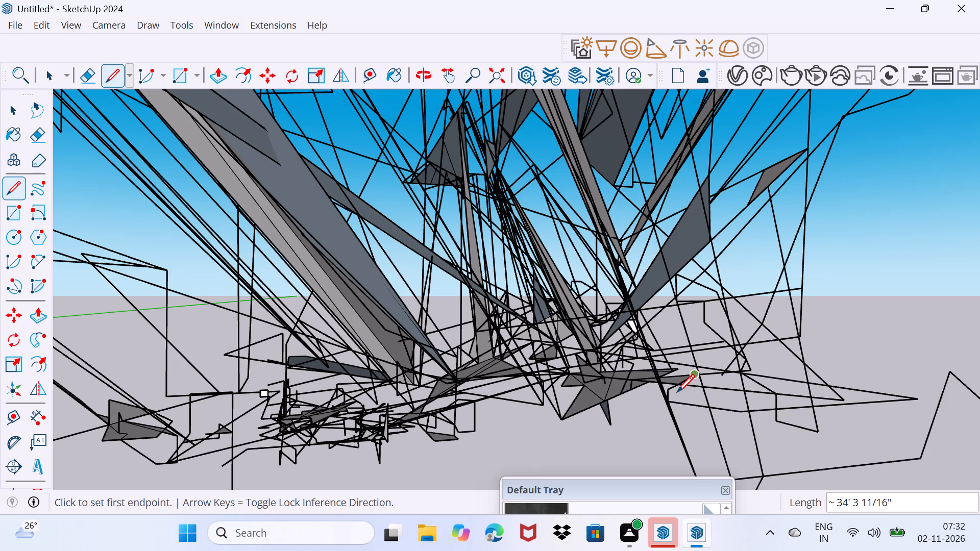
Draw connected lines beside the dark star-shaped face, passing through the steep edge's midpoint, to close a small sliver face at its tip.
{"action": "left_click", "coordinate": [663, 402]}
{"action": "left_click", "coordinate": [681, 378]}
{"action": "left_click", "coordinate": [678, 341]}
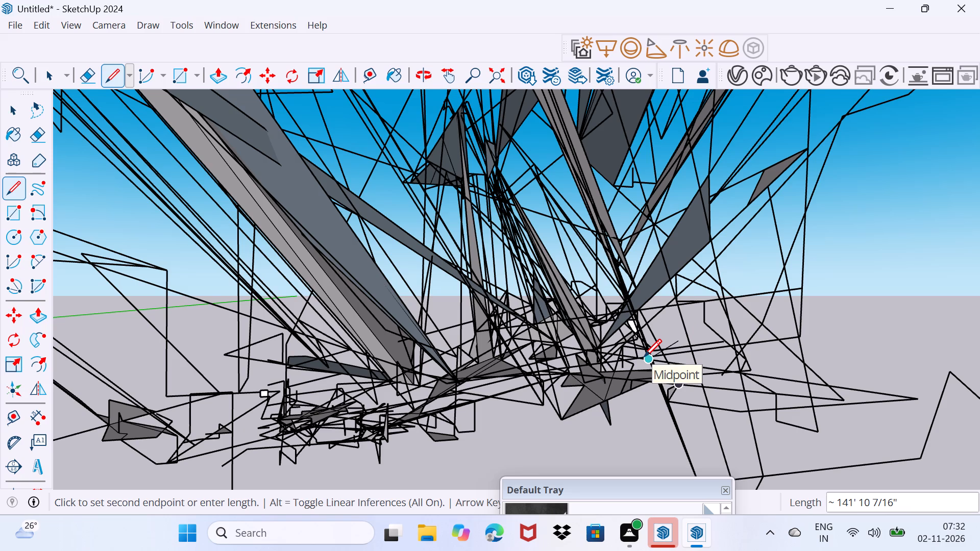
{"action": "left_click", "coordinate": [644, 357]}
{"action": "left_click", "coordinate": [665, 341]}
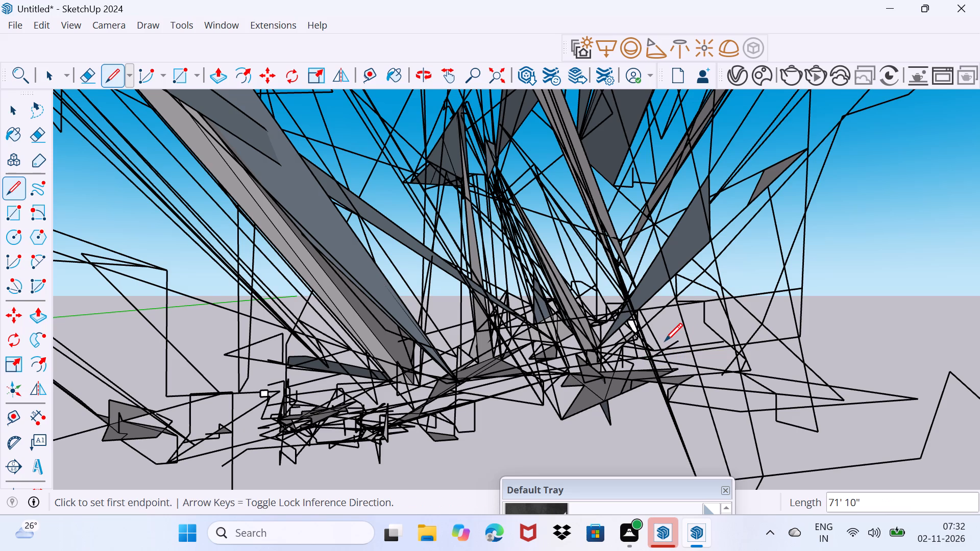
Draw a zigzag of short lines above the sliver face, starting beside the steep edge and ending with a segment about 24' 4" long.
{"action": "left_click", "coordinate": [665, 341]}
{"action": "left_click", "coordinate": [665, 341]}
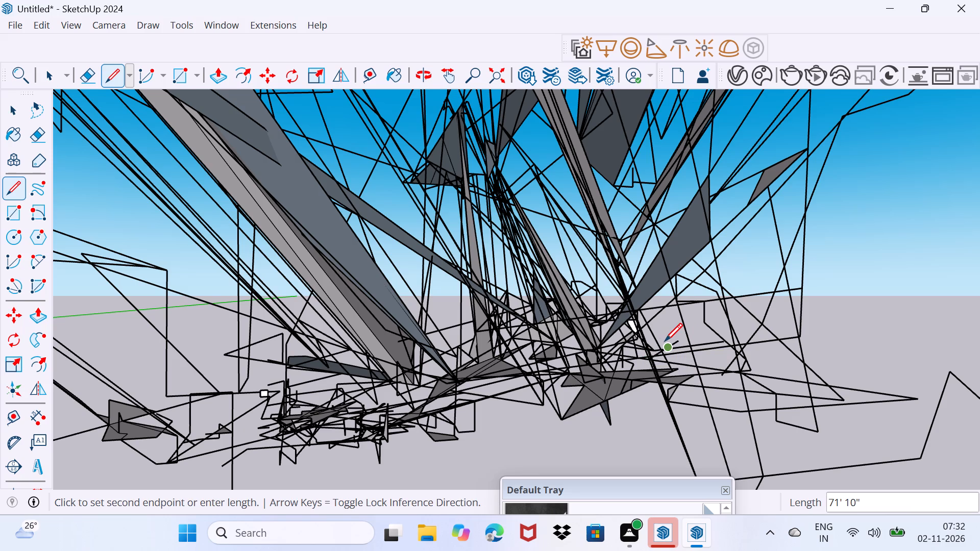
{"action": "left_click", "coordinate": [665, 341]}
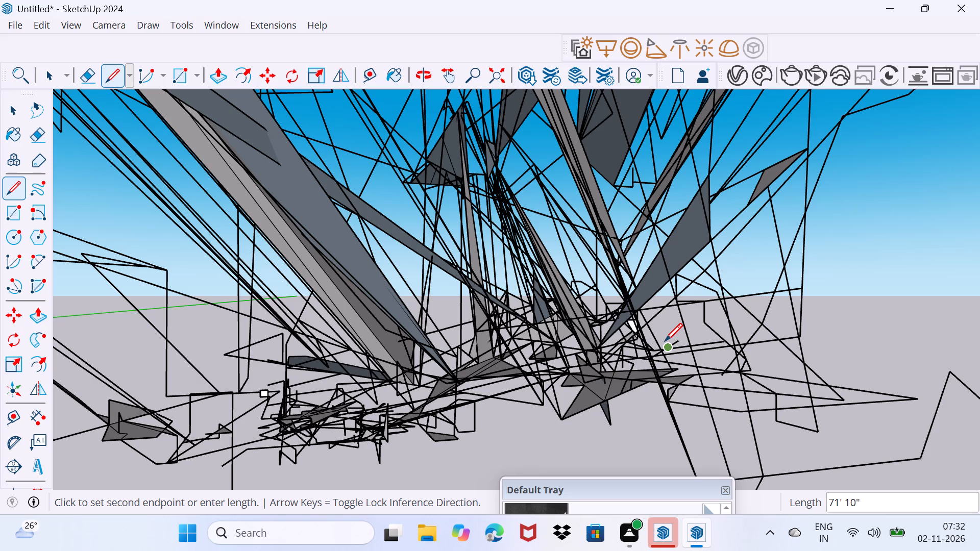
{"action": "left_click", "coordinate": [665, 341]}
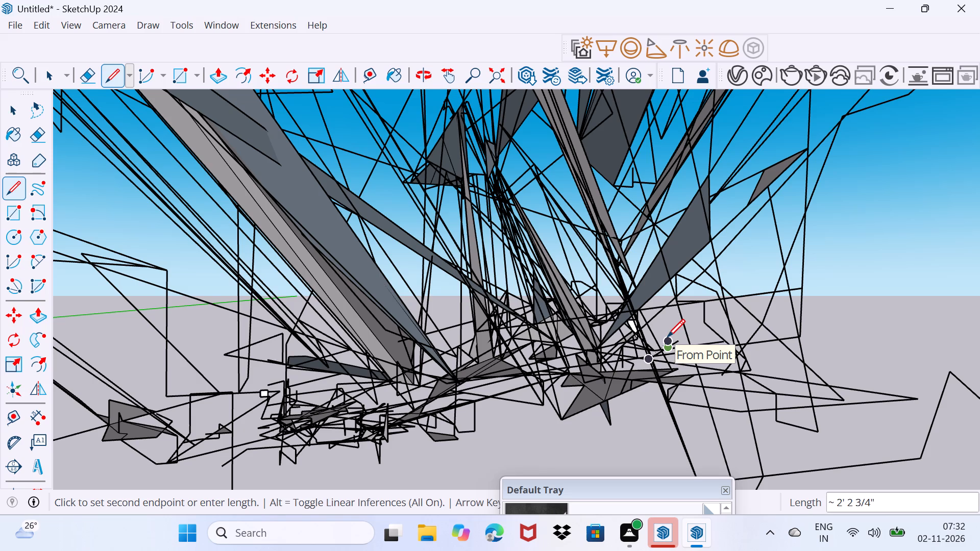
{"action": "left_click", "coordinate": [667, 337]}
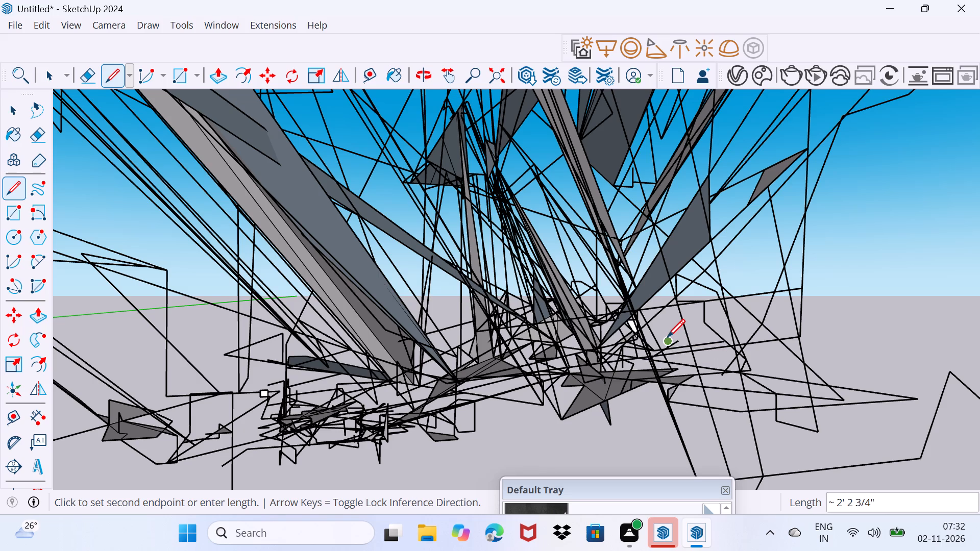
{"action": "left_click", "coordinate": [667, 337]}
{"action": "left_click", "coordinate": [688, 309]}
{"action": "left_click", "coordinate": [682, 341]}
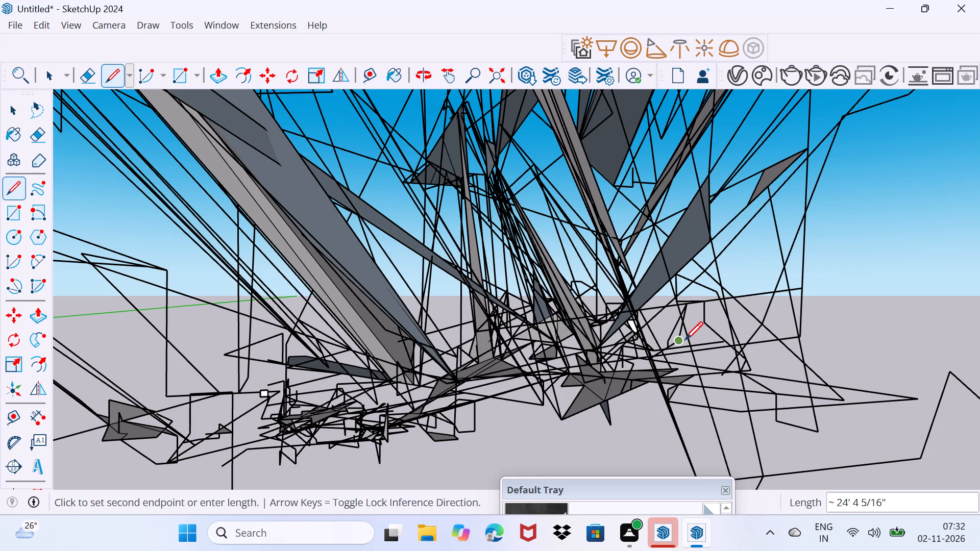
Continue the chain with a line about 253' 6" long and short segments toward the lower end of the nearby vertical edge.
{"action": "left_click", "coordinate": [687, 337]}
{"action": "left_click", "coordinate": [687, 337]}
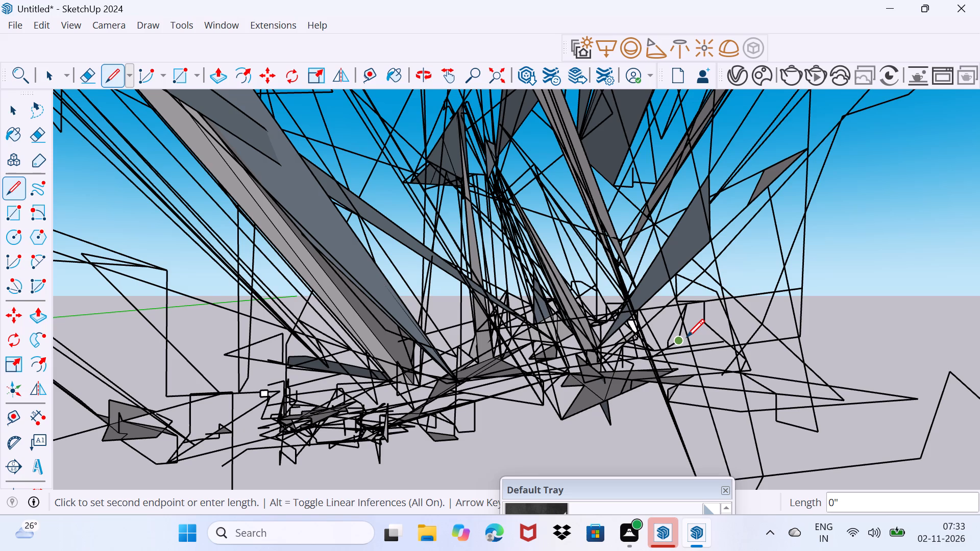
{"action": "left_click", "coordinate": [687, 337]}
{"action": "left_click", "coordinate": [693, 333]}
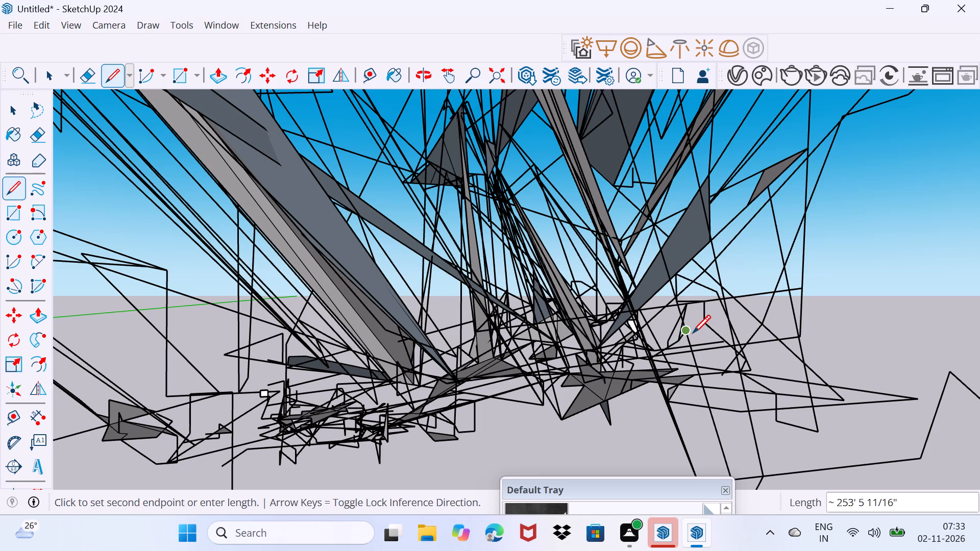
{"action": "left_click", "coordinate": [693, 333]}
{"action": "left_click", "coordinate": [694, 331]}
{"action": "left_click", "coordinate": [694, 331]}
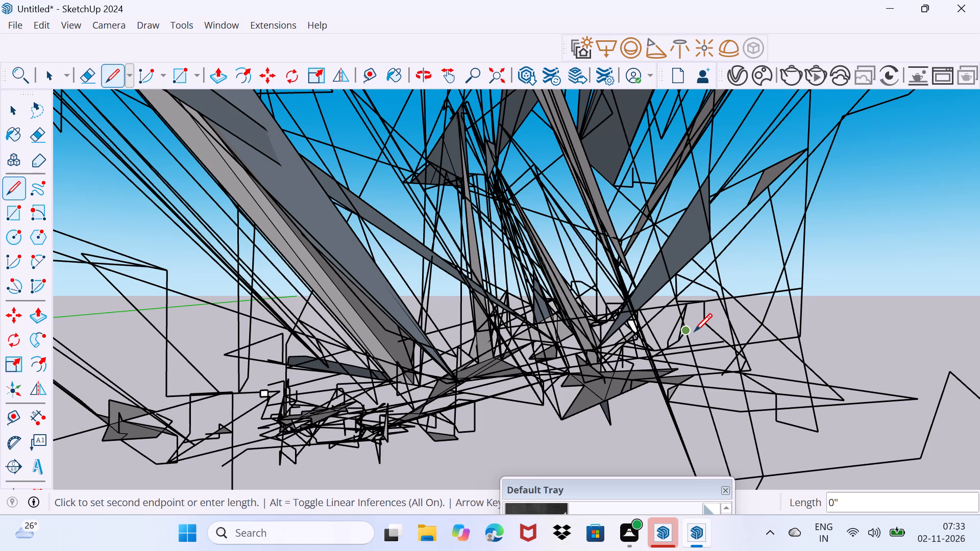
{"action": "left_click", "coordinate": [694, 331]}
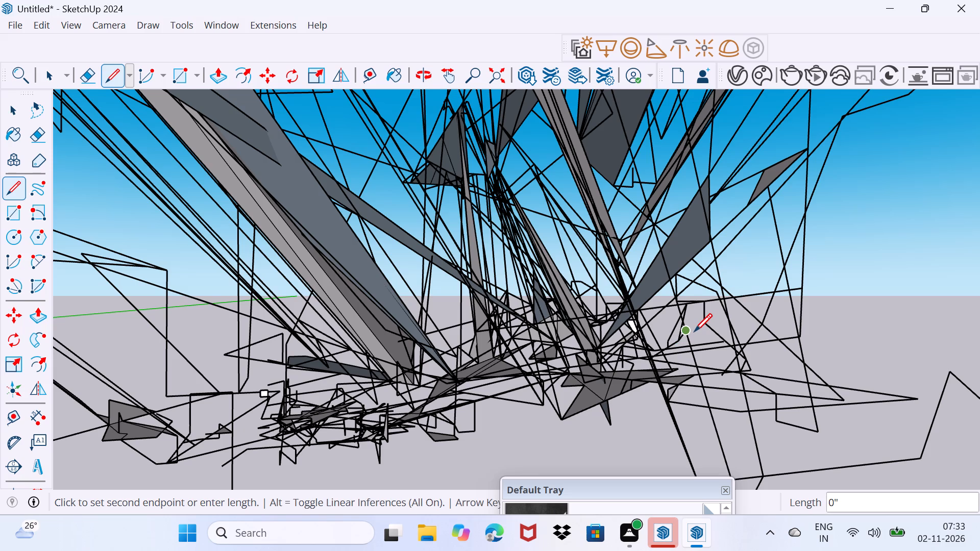
{"action": "left_click", "coordinate": [694, 331]}
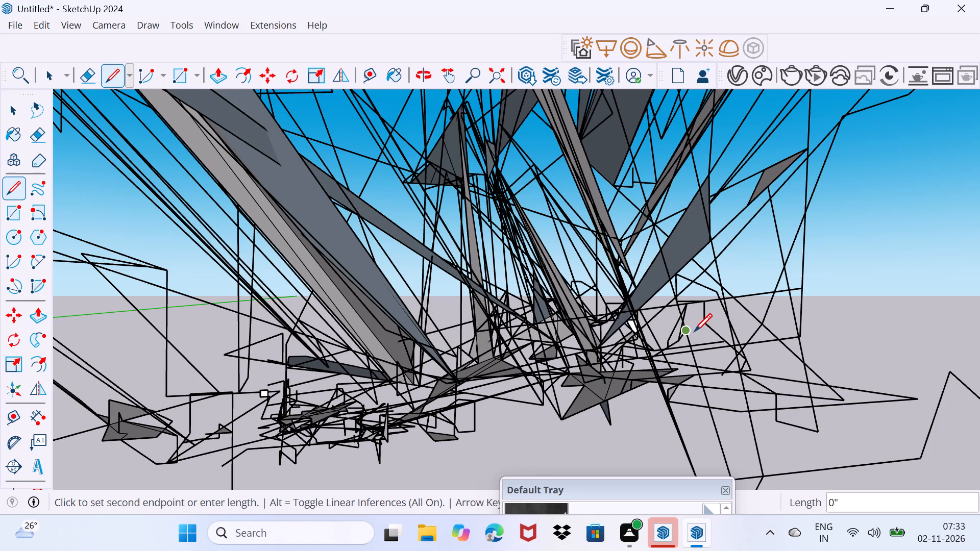
{"action": "left_click", "coordinate": [694, 331]}
{"action": "left_click", "coordinate": [703, 318]}
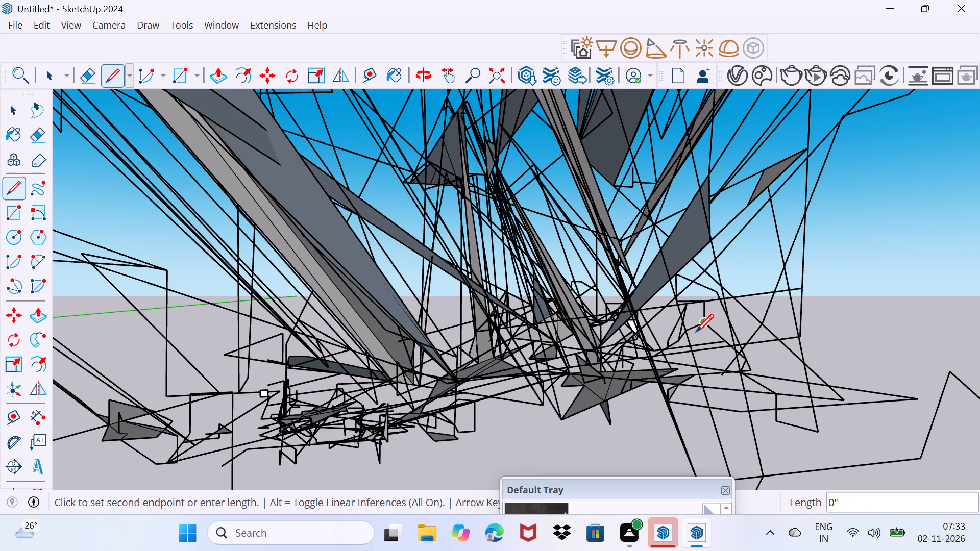
{"action": "left_click", "coordinate": [696, 332]}
{"action": "left_click", "coordinate": [704, 326]}
Draw connected lines from the lower end of the short vertical edge to close a small grey face, ending with a line about 343' 9" long.
{"action": "left_click", "coordinate": [705, 326]}
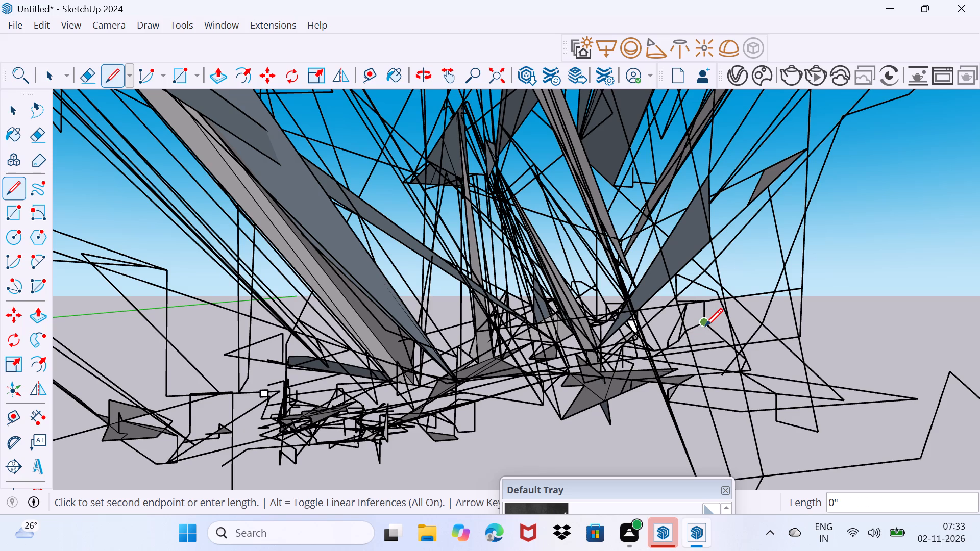
{"action": "left_click", "coordinate": [705, 326]}
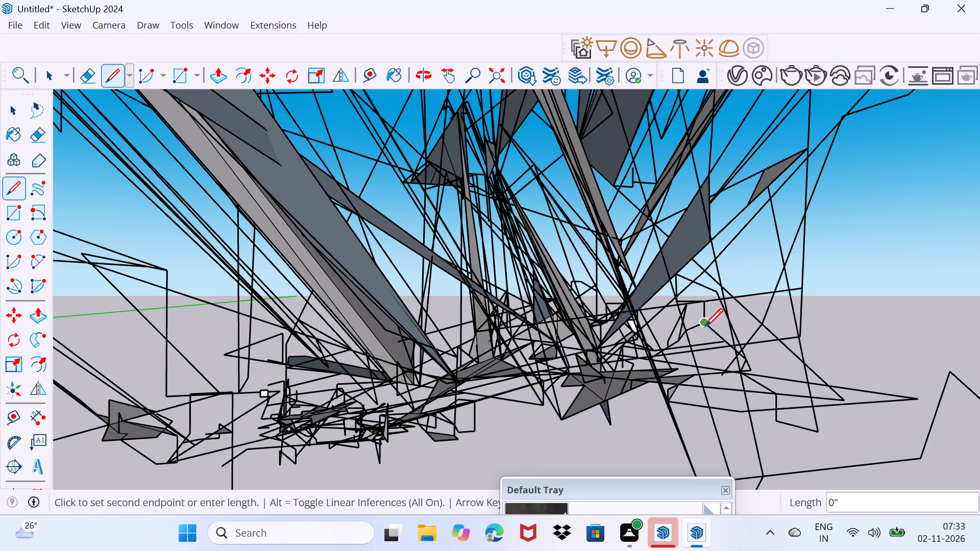
{"action": "left_click", "coordinate": [705, 326]}
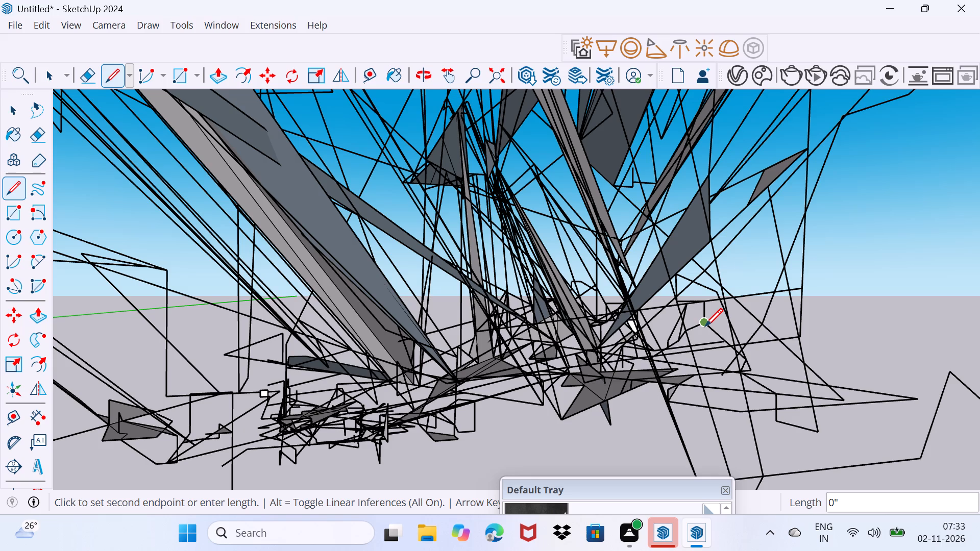
{"action": "left_click", "coordinate": [705, 326]}
{"action": "left_click", "coordinate": [727, 327]}
{"action": "left_click", "coordinate": [720, 347]}
{"action": "left_click", "coordinate": [711, 358]}
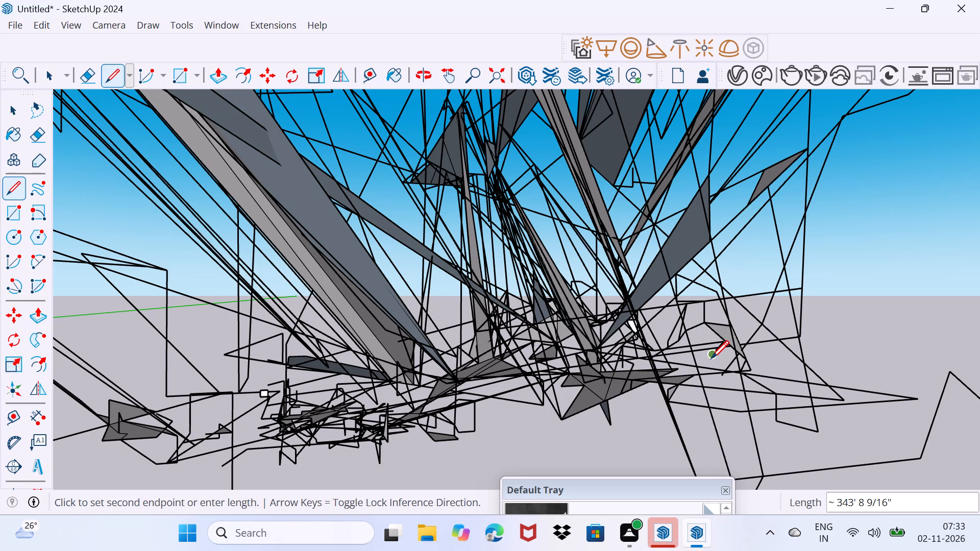
Draw lines out from the small grey face and back down to close a larger triangular face, ending with an edge about 33' 2" long.
{"action": "left_click", "coordinate": [711, 358]}
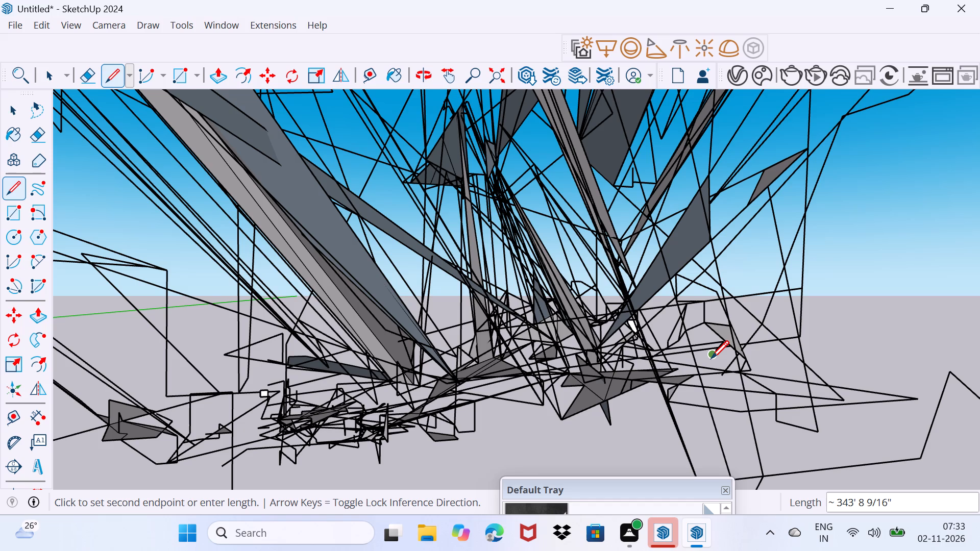
{"action": "left_click", "coordinate": [711, 358]}
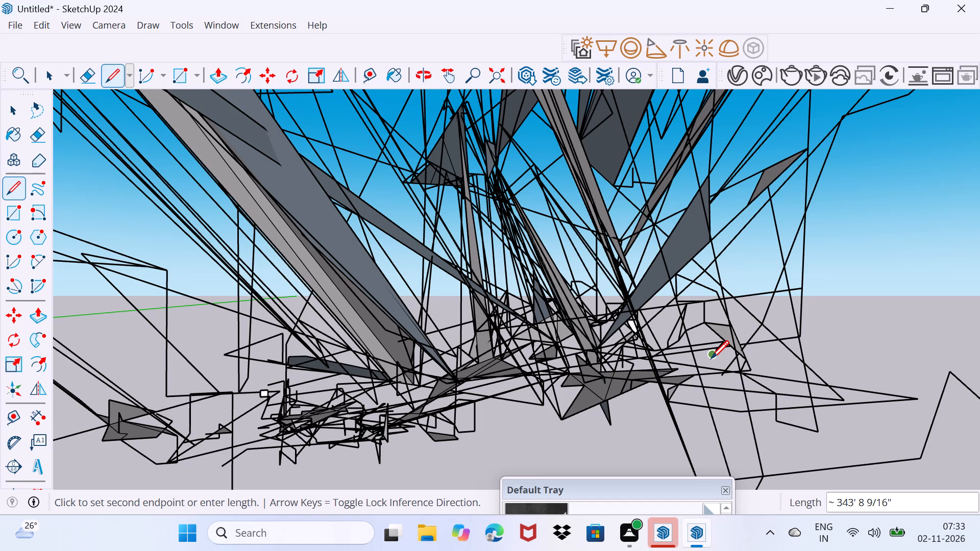
{"action": "left_click", "coordinate": [711, 358]}
{"action": "left_click", "coordinate": [759, 332]}
{"action": "left_click", "coordinate": [736, 387]}
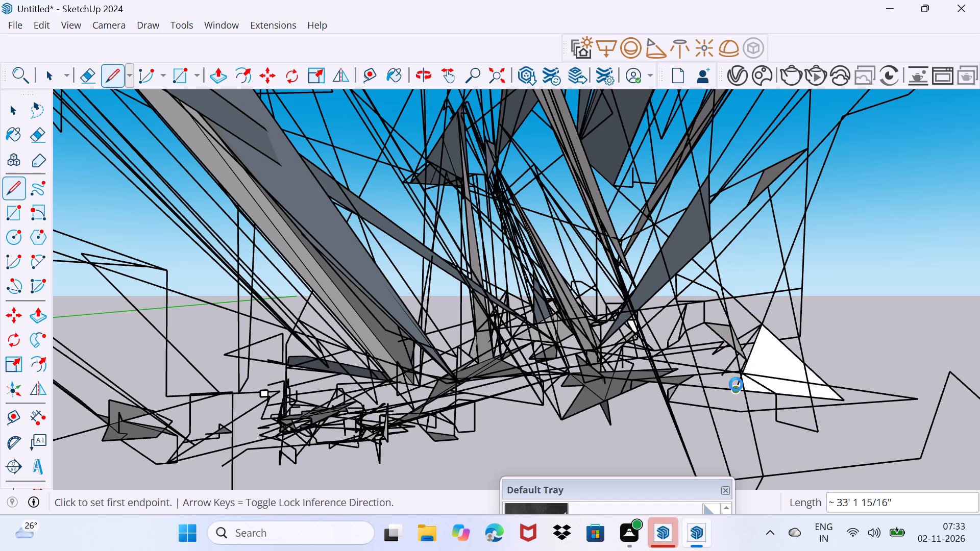
Draw a short line at the near corner of the white triangular face to close a small dark face below it.
{"action": "left_click", "coordinate": [736, 384]}
{"action": "left_click", "coordinate": [742, 378]}
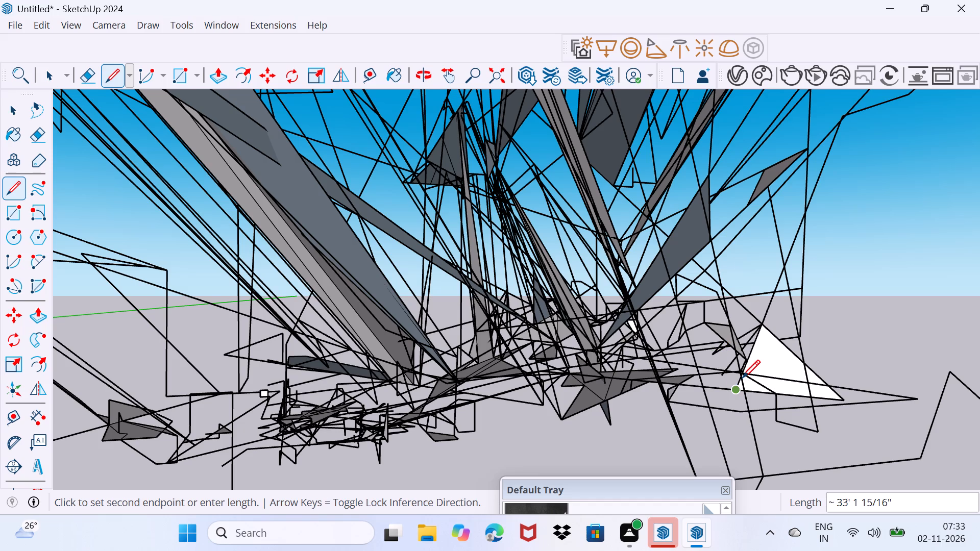
{"action": "left_click", "coordinate": [742, 378]}
{"action": "left_click", "coordinate": [742, 378]}
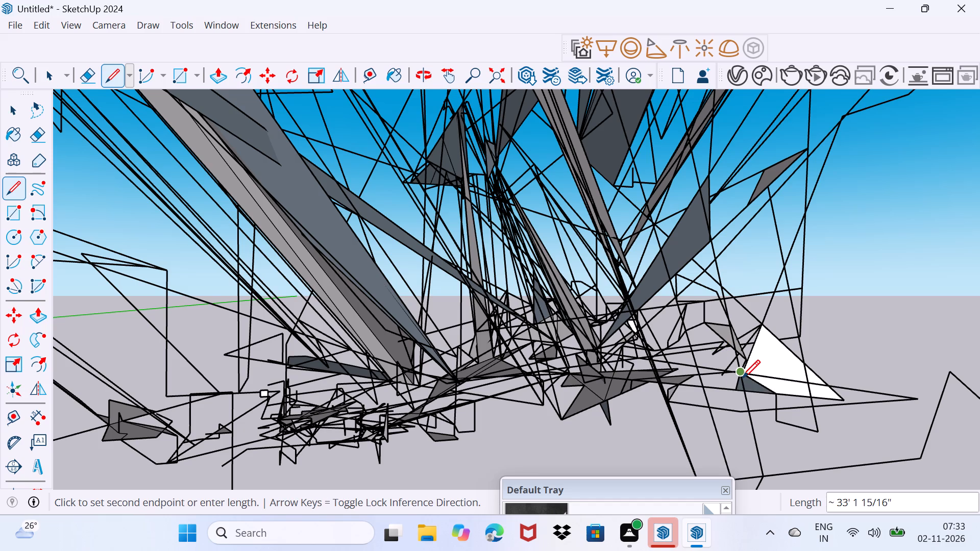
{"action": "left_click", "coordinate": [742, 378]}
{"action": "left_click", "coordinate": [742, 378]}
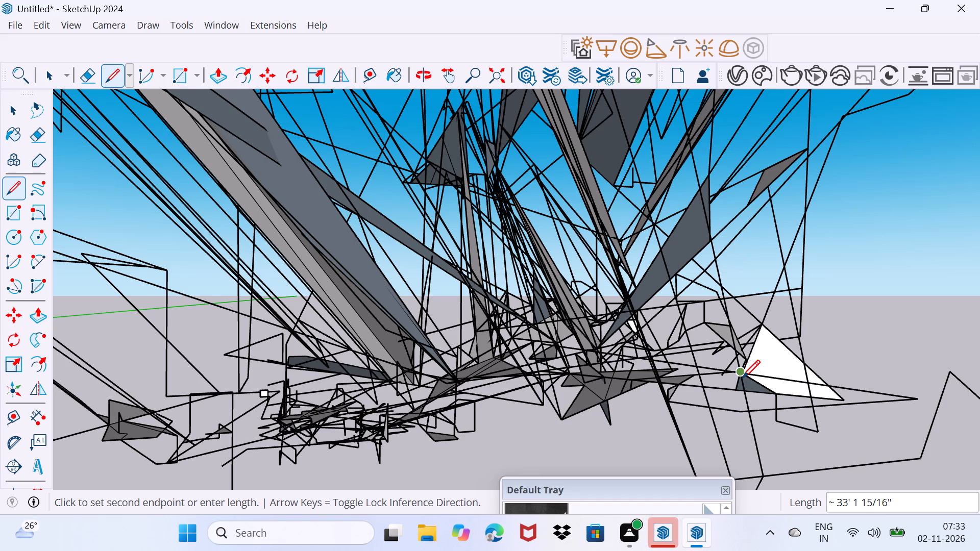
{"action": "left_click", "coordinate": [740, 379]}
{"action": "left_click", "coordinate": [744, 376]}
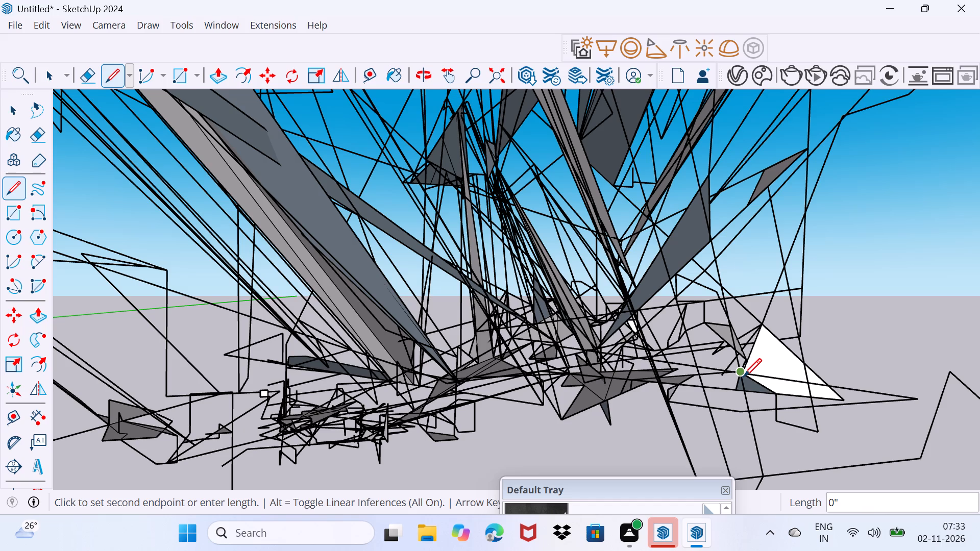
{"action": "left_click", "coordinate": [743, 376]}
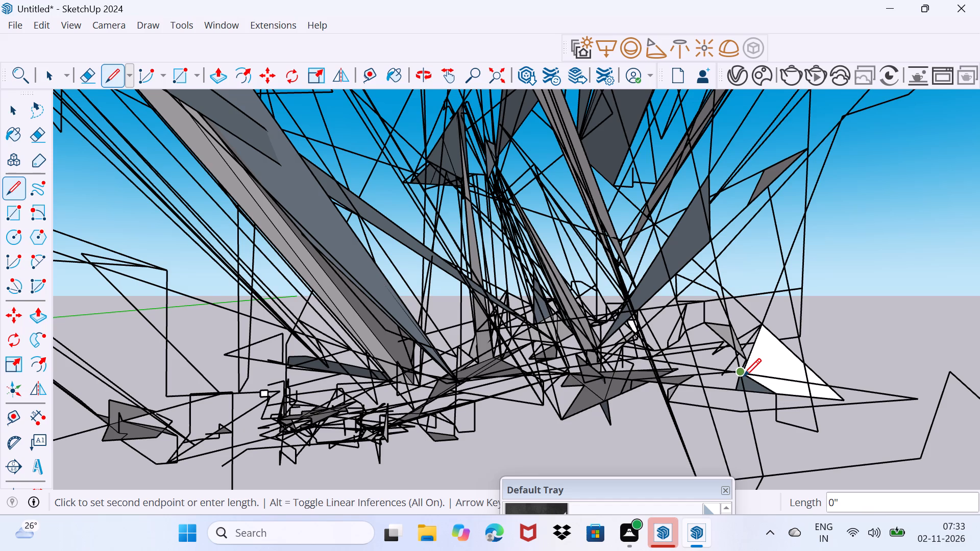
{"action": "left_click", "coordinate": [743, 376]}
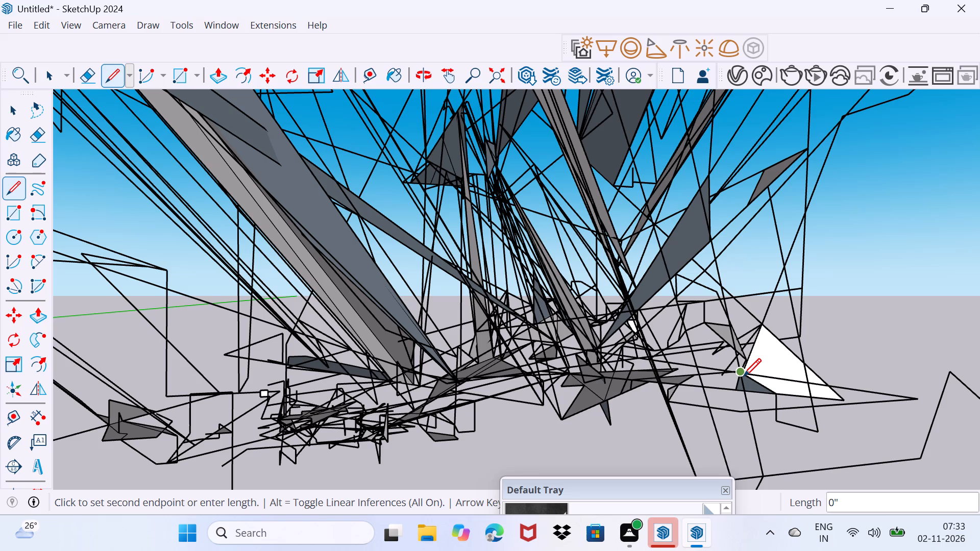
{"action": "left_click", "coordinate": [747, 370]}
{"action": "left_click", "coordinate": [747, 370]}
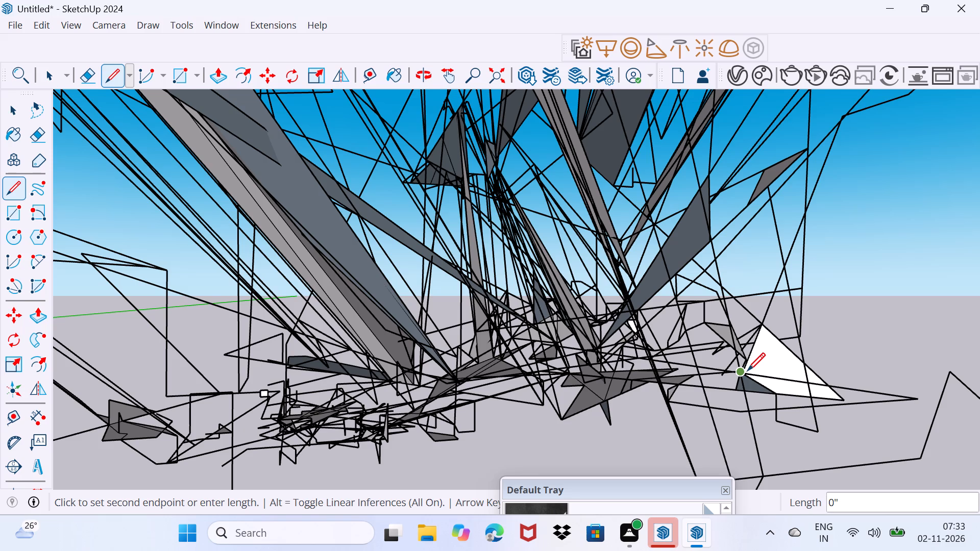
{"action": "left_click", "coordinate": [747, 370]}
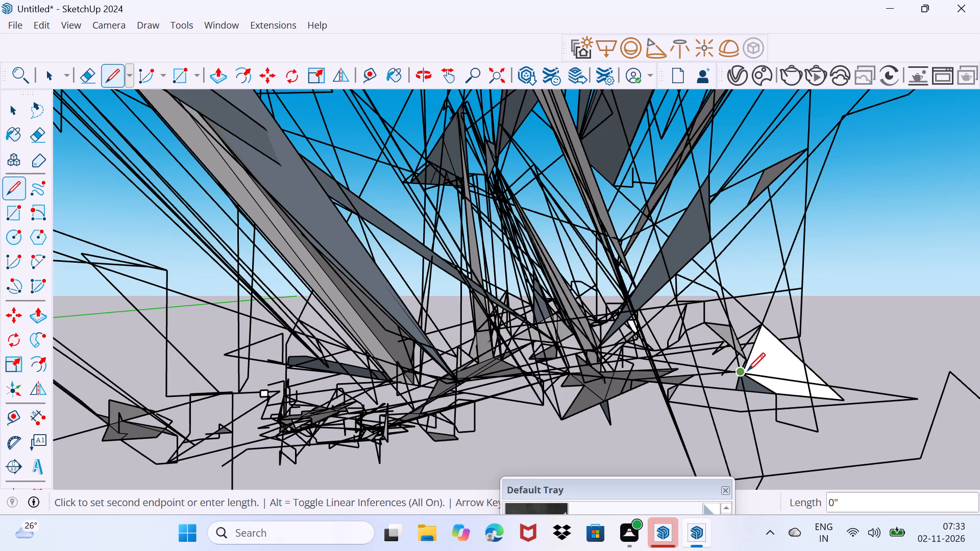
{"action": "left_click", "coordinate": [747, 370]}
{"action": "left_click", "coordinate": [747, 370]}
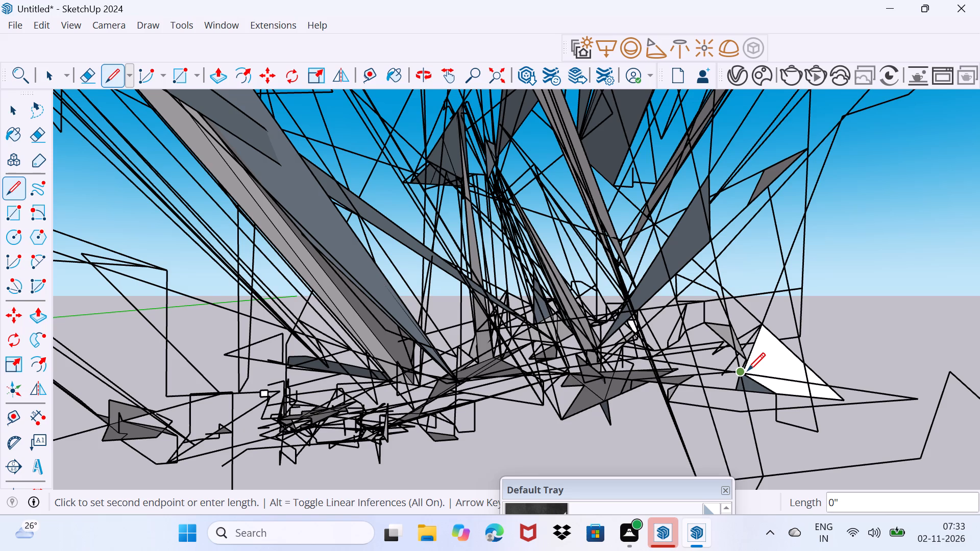
Draw a line about 8' 6" long from the white triangular face's near corner and continue it with short segments inside that face.
{"action": "left_click", "coordinate": [747, 370]}
{"action": "left_click", "coordinate": [788, 357]}
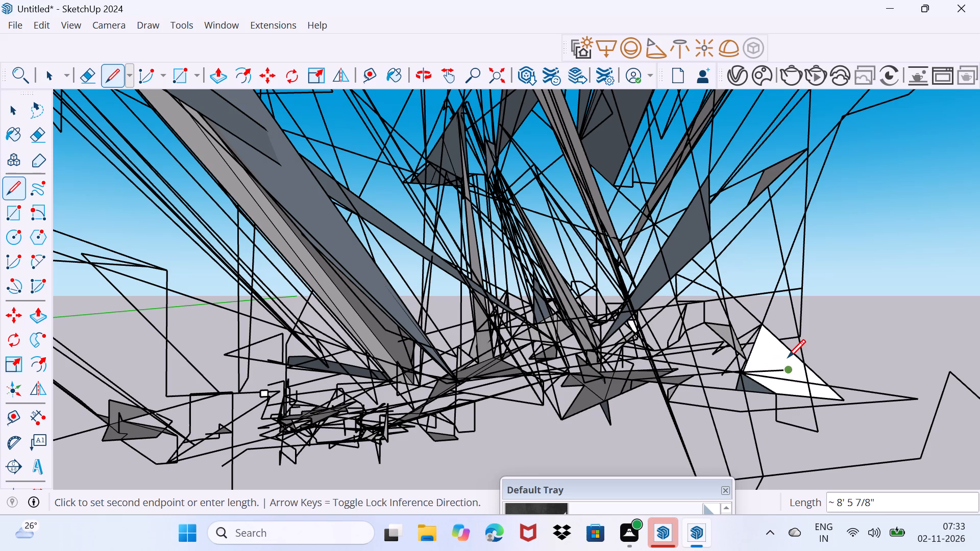
{"action": "left_click", "coordinate": [783, 361]}
{"action": "left_click", "coordinate": [771, 343]}
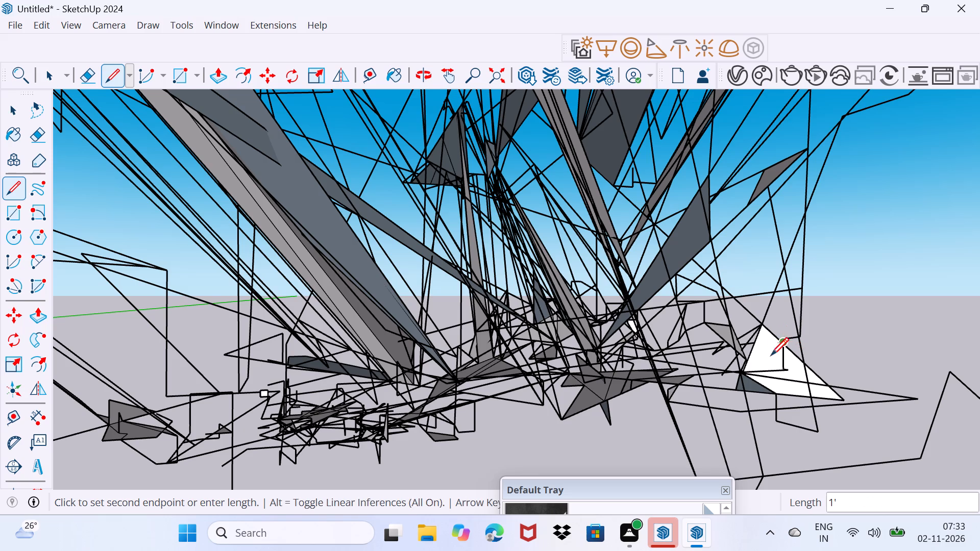
{"action": "left_click", "coordinate": [771, 359]}
{"action": "left_click", "coordinate": [793, 365]}
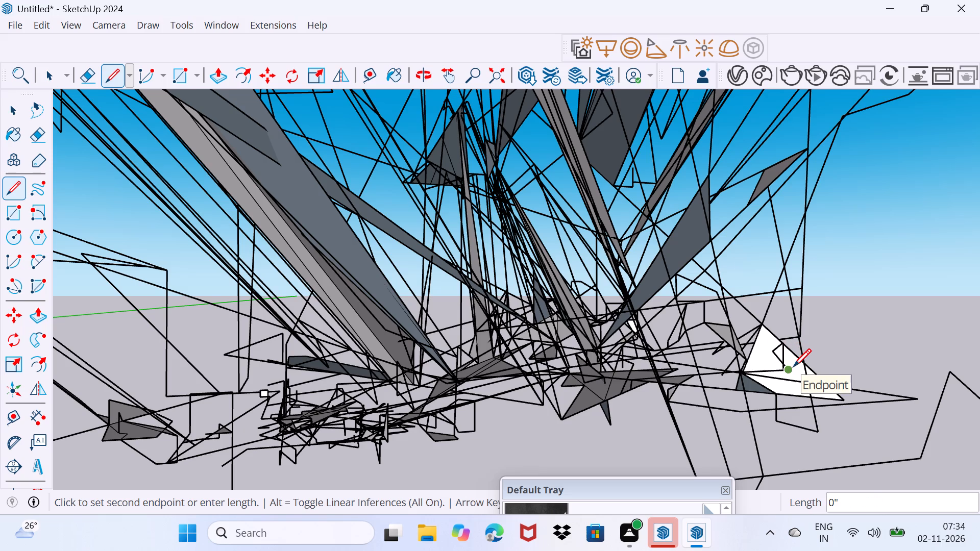
Draw a short line from the small outline's lower endpoint to the white face's sloping outer edge.
{"action": "left_click", "coordinate": [793, 366]}
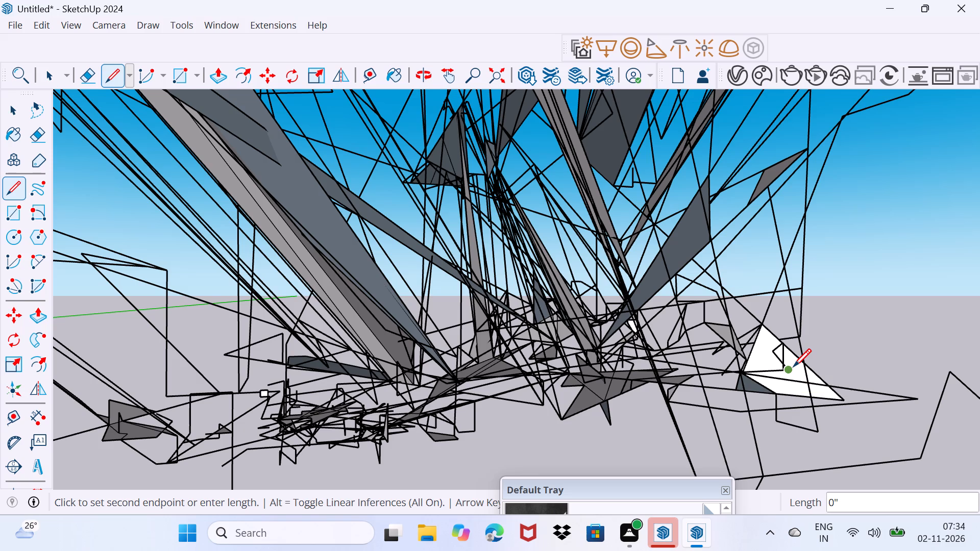
{"action": "left_click", "coordinate": [793, 366]}
{"action": "left_click", "coordinate": [792, 369]}
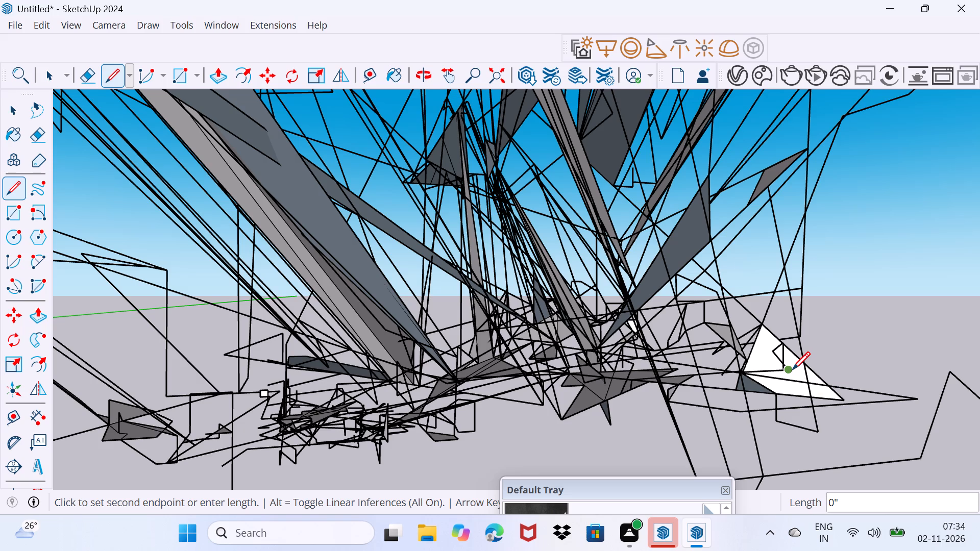
{"action": "left_click", "coordinate": [791, 372]}
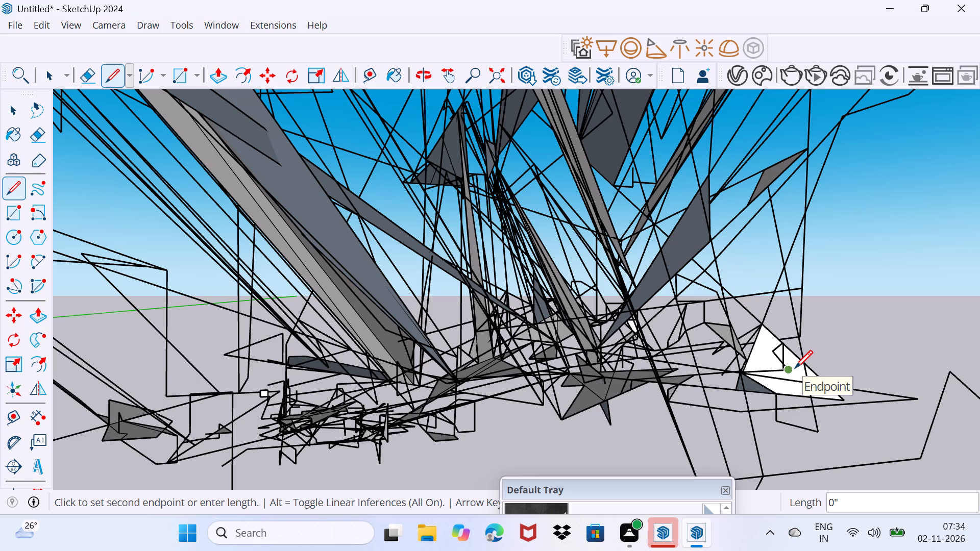
{"action": "left_click", "coordinate": [795, 368]}
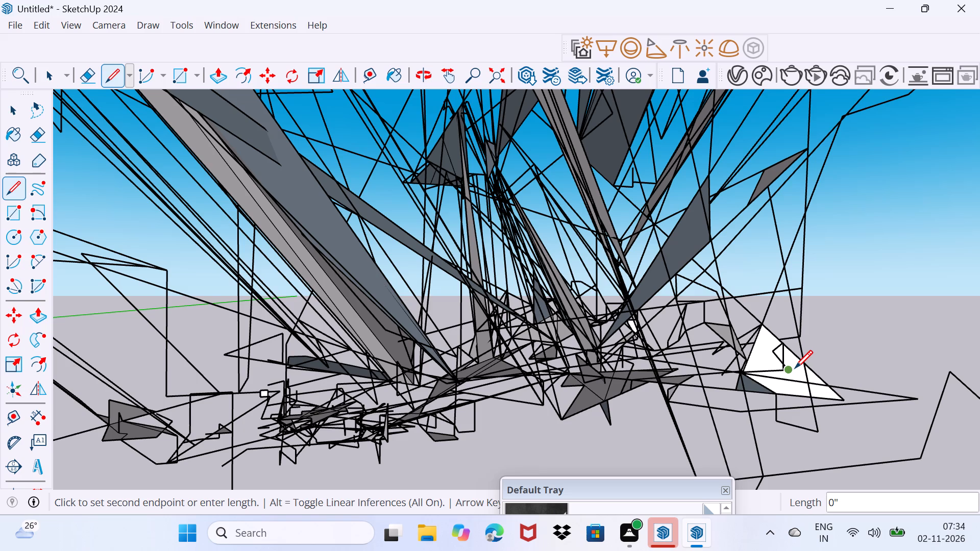
{"action": "left_click", "coordinate": [795, 368]}
{"action": "left_click", "coordinate": [799, 363]}
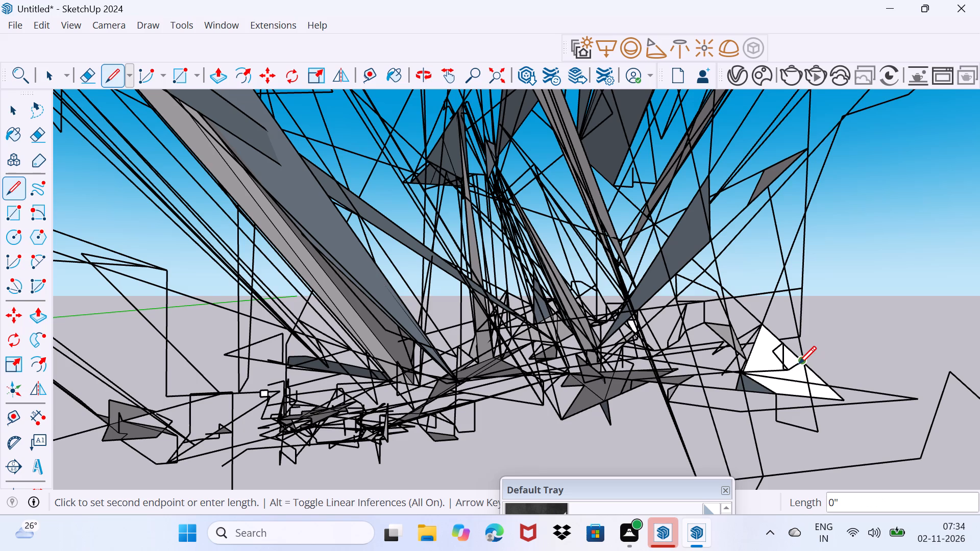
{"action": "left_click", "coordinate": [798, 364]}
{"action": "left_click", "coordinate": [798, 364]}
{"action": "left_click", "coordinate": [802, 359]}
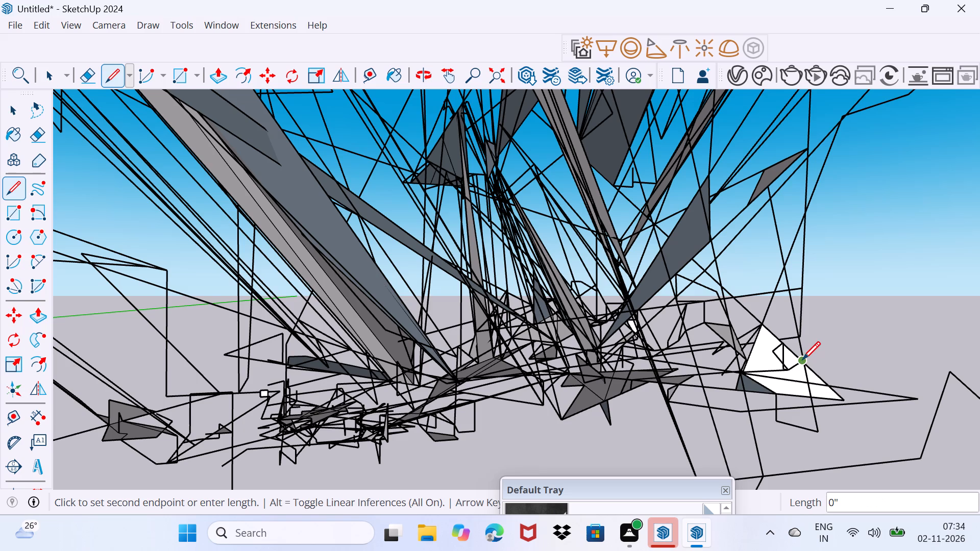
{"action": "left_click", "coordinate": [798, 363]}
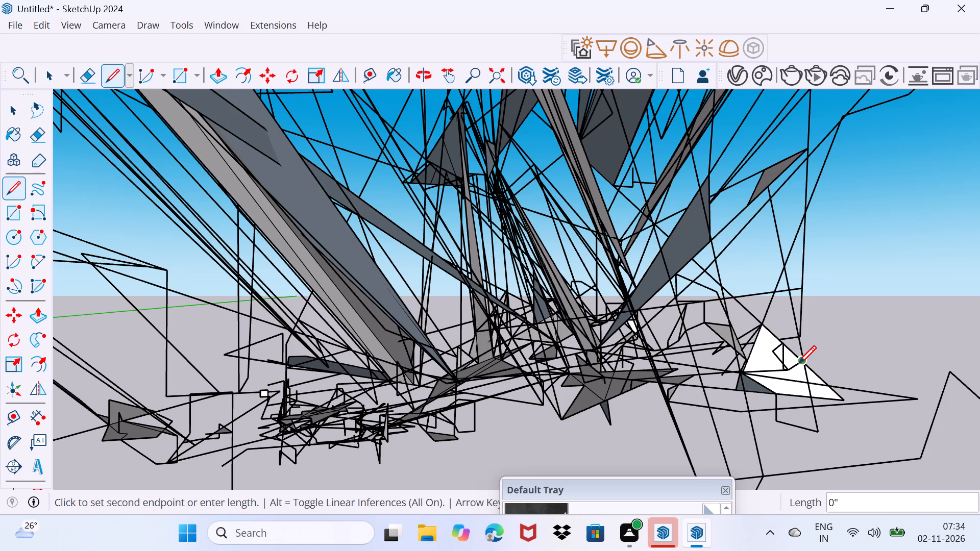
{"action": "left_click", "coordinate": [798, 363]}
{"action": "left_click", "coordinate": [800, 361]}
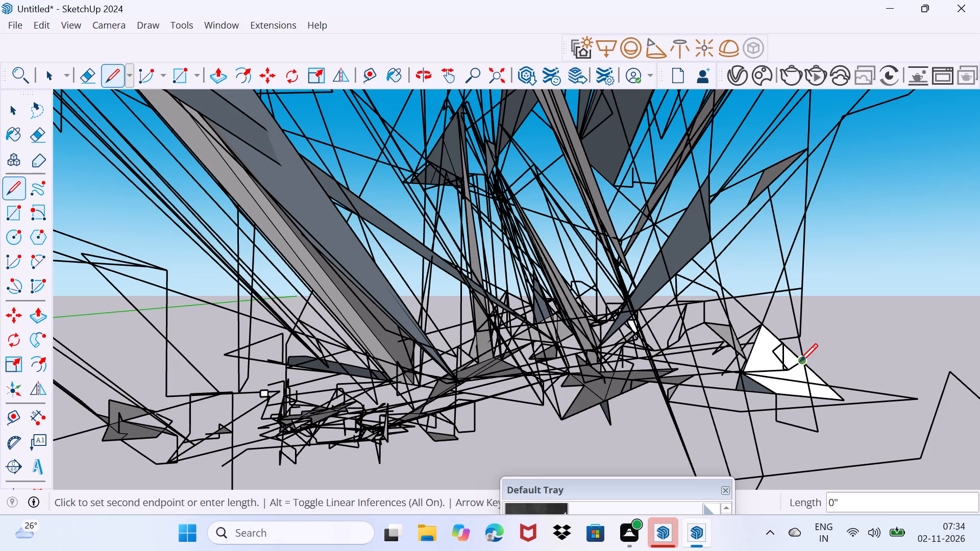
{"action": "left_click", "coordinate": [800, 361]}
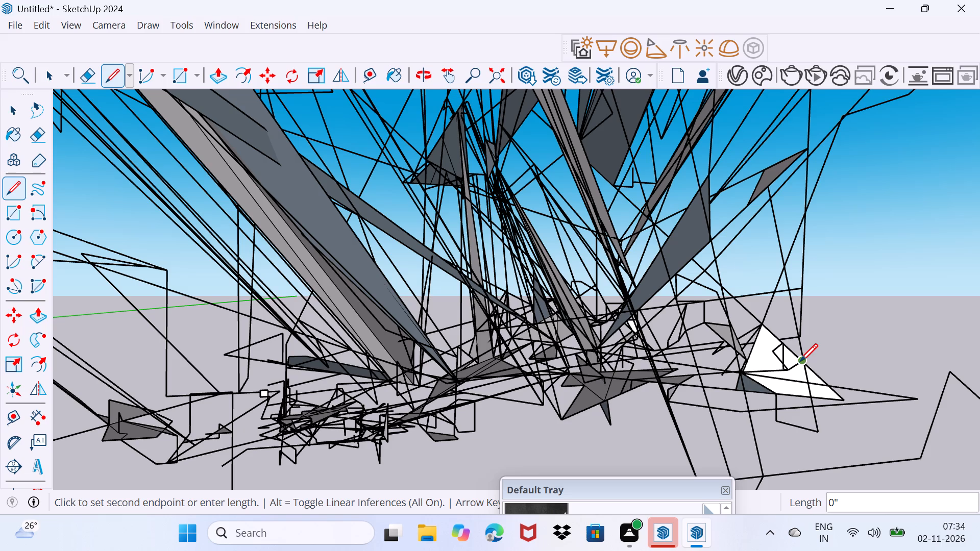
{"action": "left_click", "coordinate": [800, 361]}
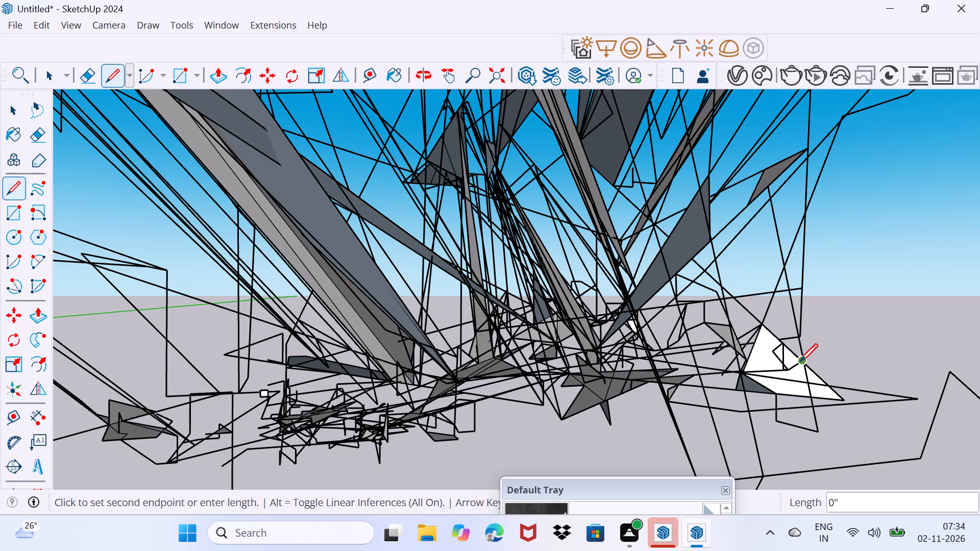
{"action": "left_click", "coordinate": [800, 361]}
Draw a vertical line about 6' 8" long up from the point on the white face's sloping edge and trace it back down.
{"action": "left_click", "coordinate": [799, 361]}
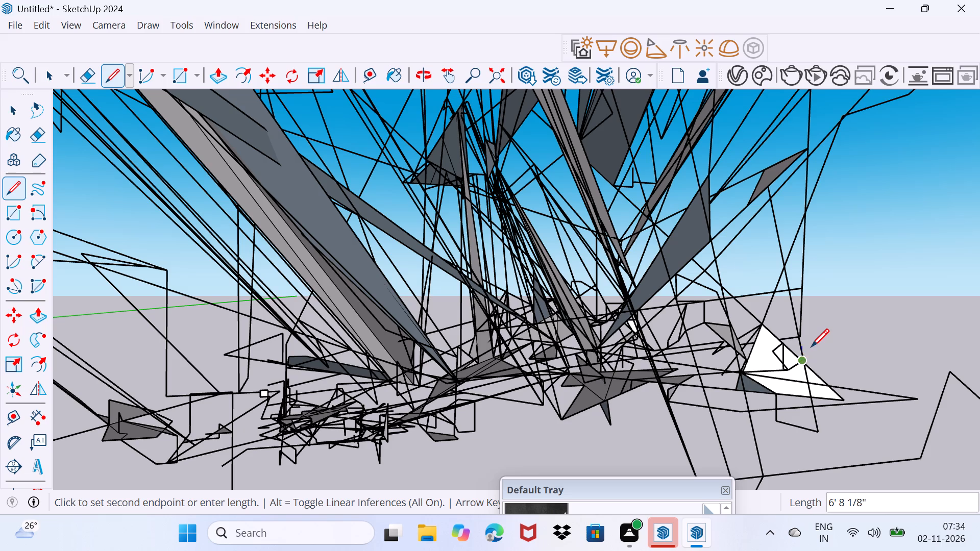
{"action": "left_click", "coordinate": [811, 346]}
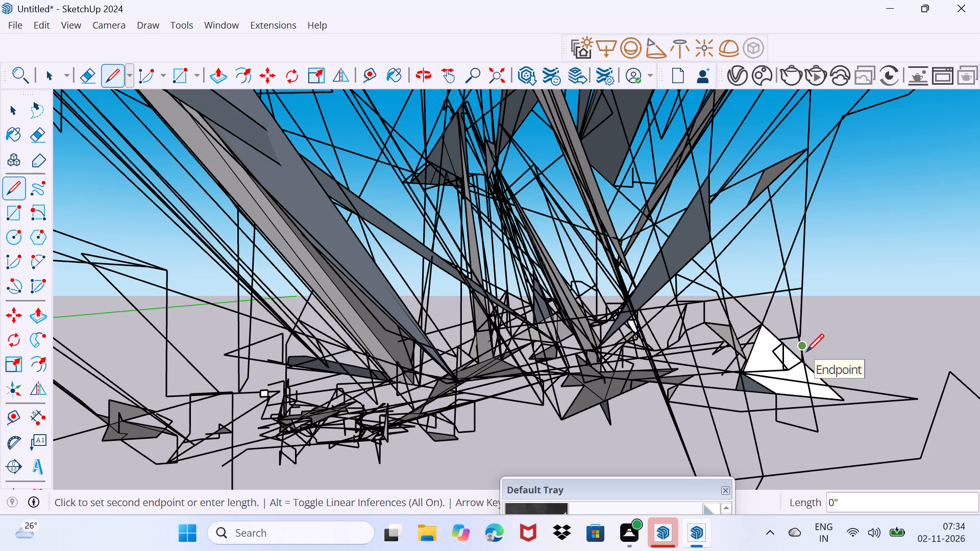
{"action": "left_click", "coordinate": [806, 352]}
{"action": "left_click", "coordinate": [804, 354]}
{"action": "left_click", "coordinate": [799, 360]}
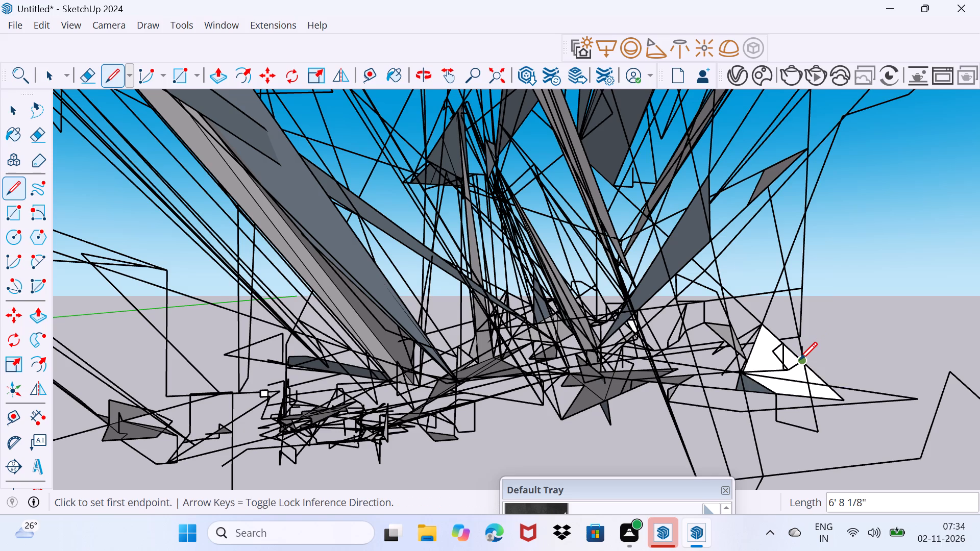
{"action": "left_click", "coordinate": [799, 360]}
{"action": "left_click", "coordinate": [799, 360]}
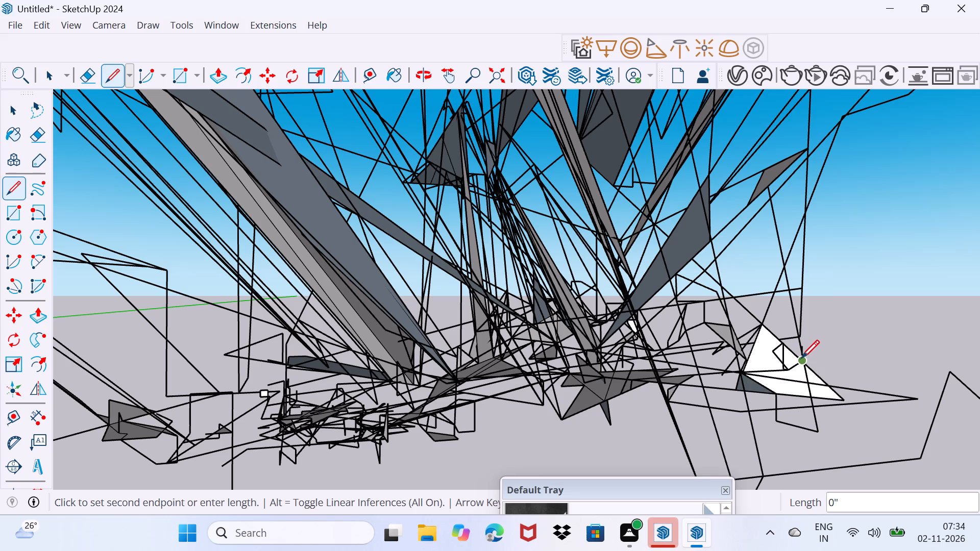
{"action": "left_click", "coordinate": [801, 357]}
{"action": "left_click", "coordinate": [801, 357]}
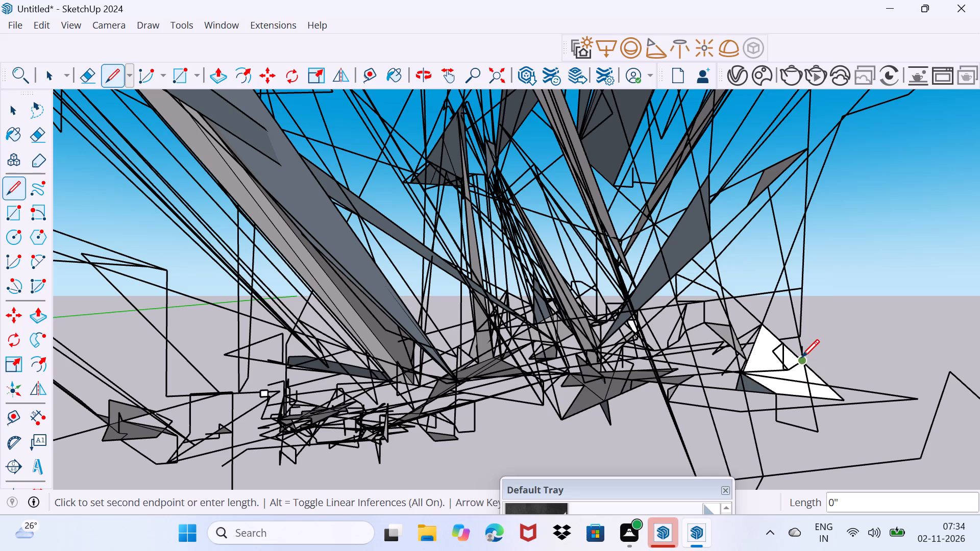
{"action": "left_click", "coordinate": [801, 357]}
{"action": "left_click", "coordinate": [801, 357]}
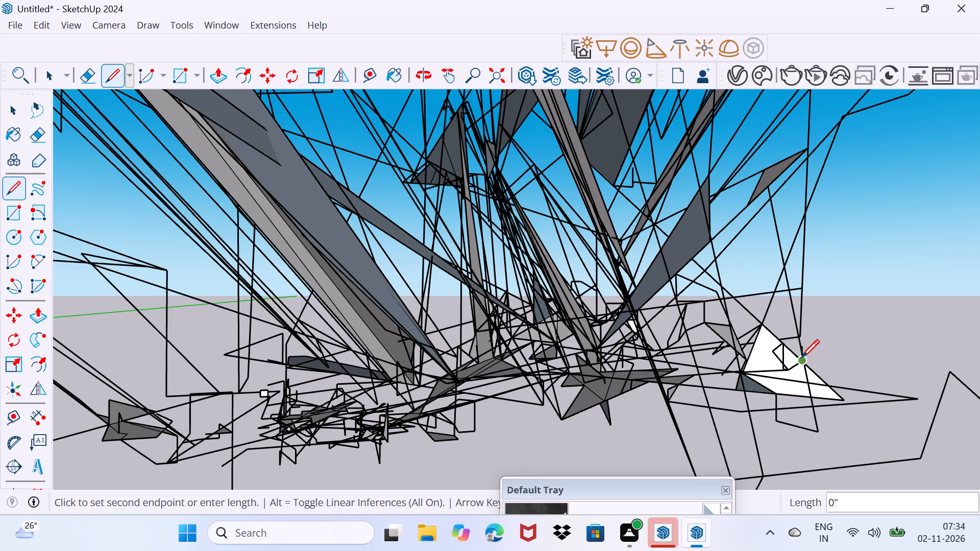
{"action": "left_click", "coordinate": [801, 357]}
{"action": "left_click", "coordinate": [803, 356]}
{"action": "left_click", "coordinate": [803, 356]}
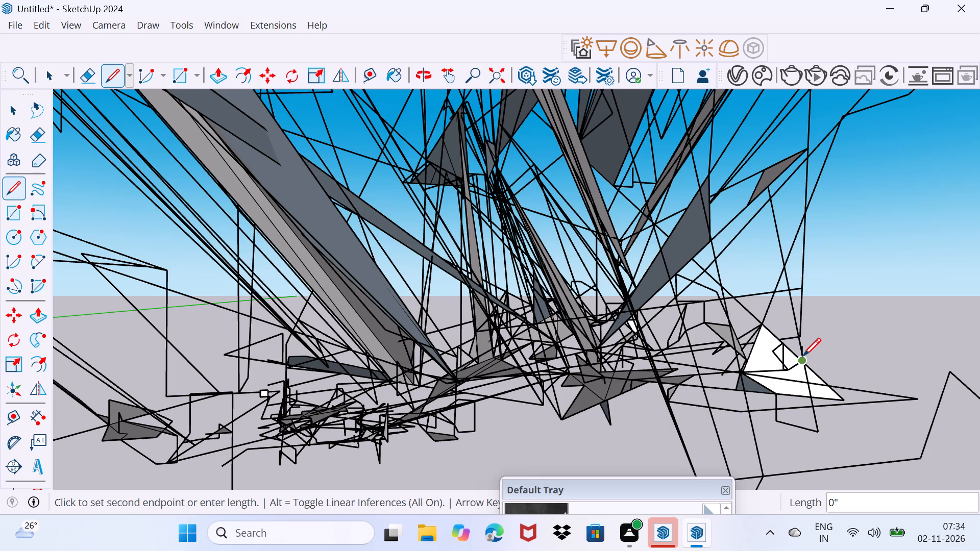
Draw a line about 180' 9" long outward from the point on the white face's sloping edge and retrace it to its start.
{"action": "left_click", "coordinate": [803, 356]}
{"action": "left_click", "coordinate": [820, 329]}
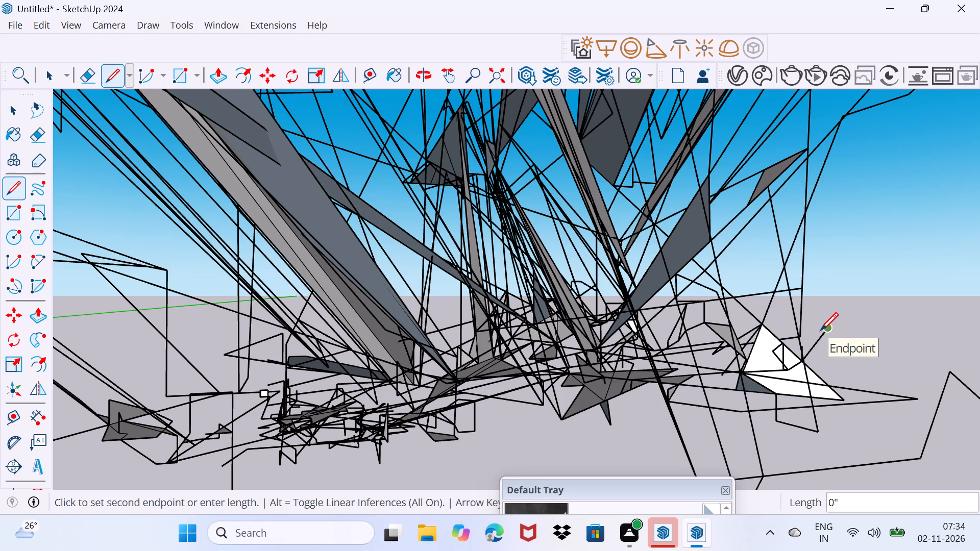
{"action": "left_click", "coordinate": [820, 330]}
{"action": "left_click", "coordinate": [802, 353]}
{"action": "left_click", "coordinate": [802, 353]}
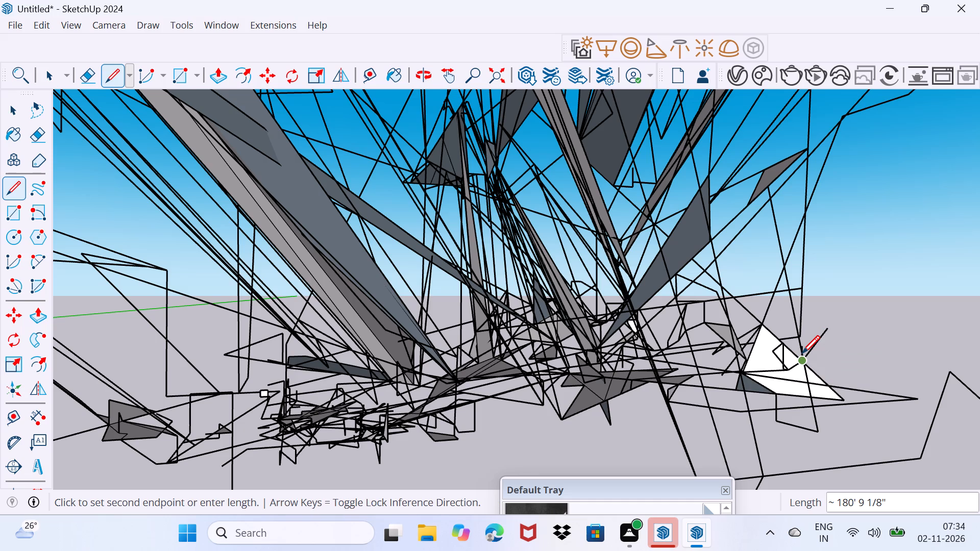
{"action": "left_click", "coordinate": [802, 353]}
Draw a line about 90' 5" long from the short vertical edge's upper end to the midpoint of the outward sloping line.
{"action": "left_click", "coordinate": [802, 352]}
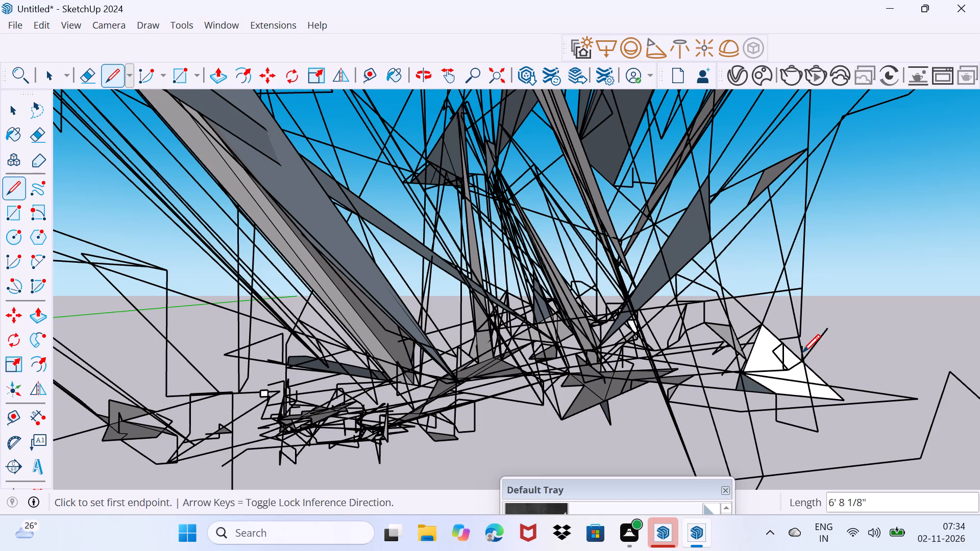
{"action": "left_click", "coordinate": [802, 352]}
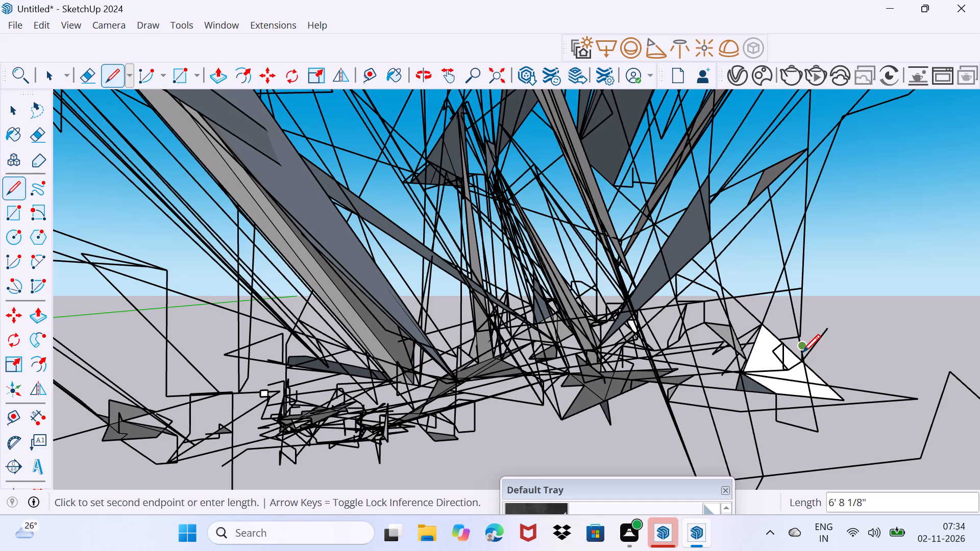
{"action": "left_click", "coordinate": [802, 352]}
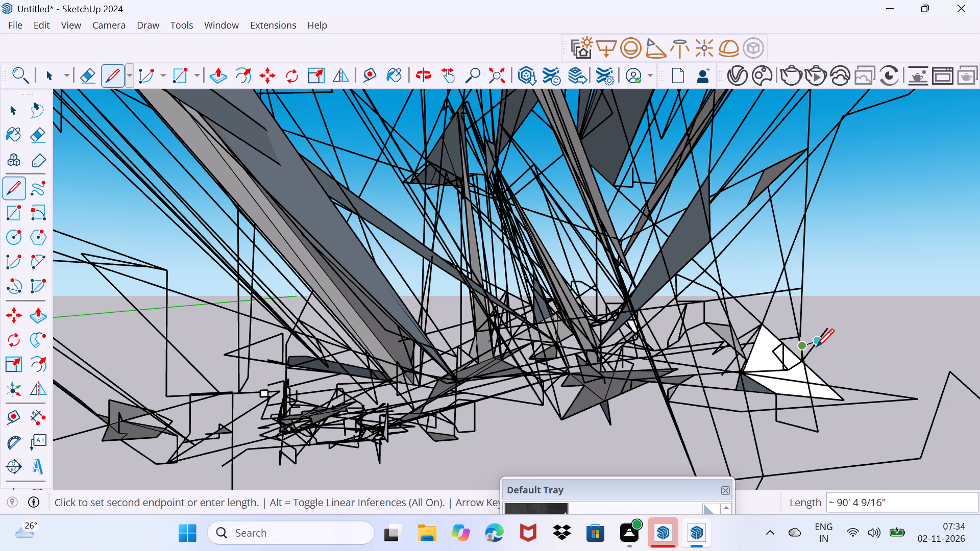
{"action": "left_click", "coordinate": [816, 346]}
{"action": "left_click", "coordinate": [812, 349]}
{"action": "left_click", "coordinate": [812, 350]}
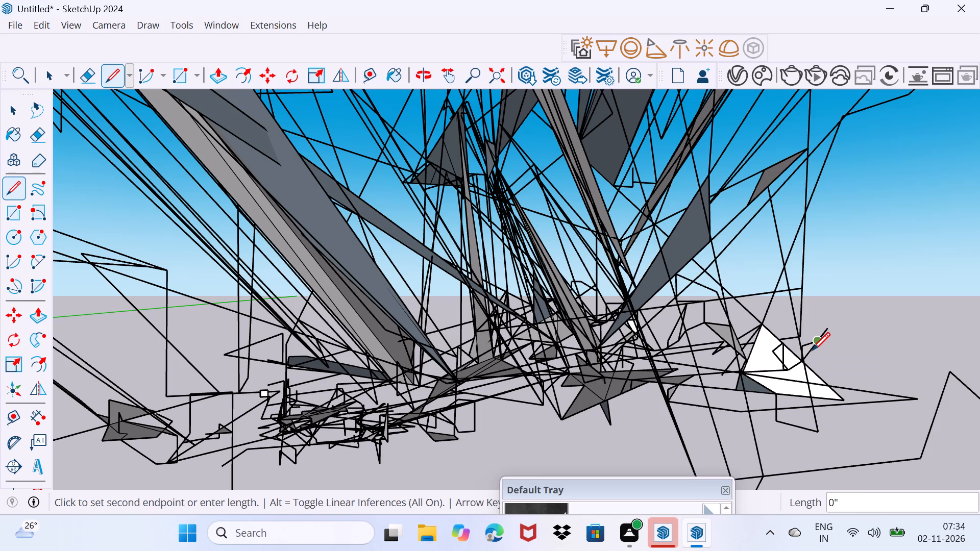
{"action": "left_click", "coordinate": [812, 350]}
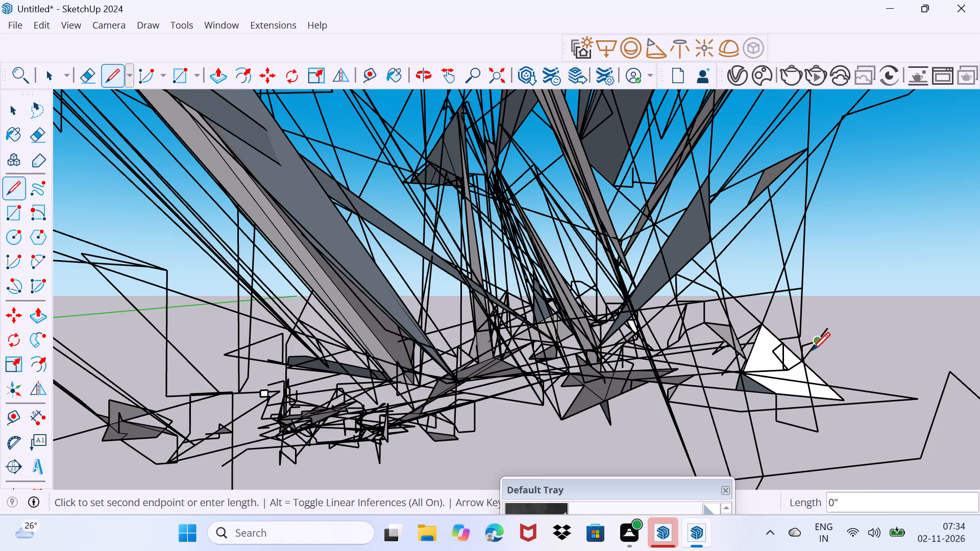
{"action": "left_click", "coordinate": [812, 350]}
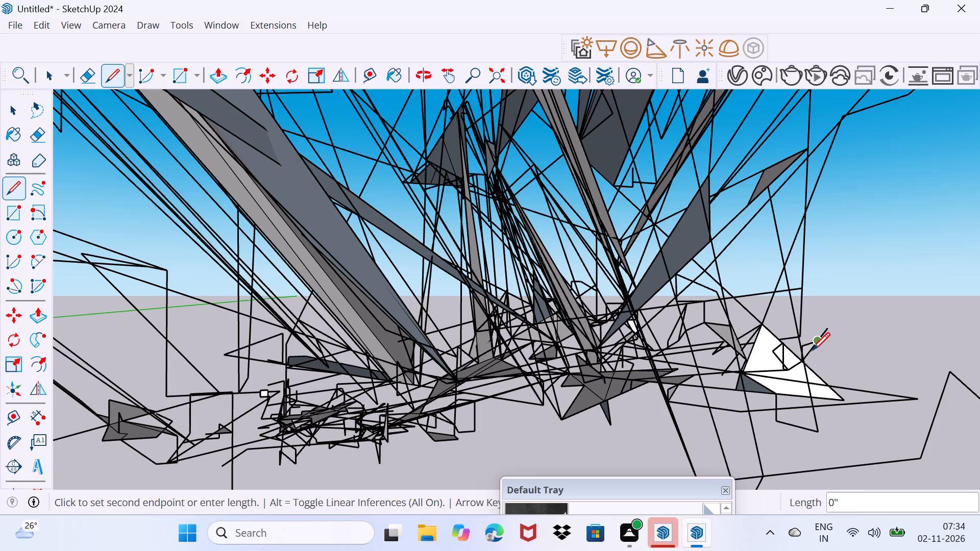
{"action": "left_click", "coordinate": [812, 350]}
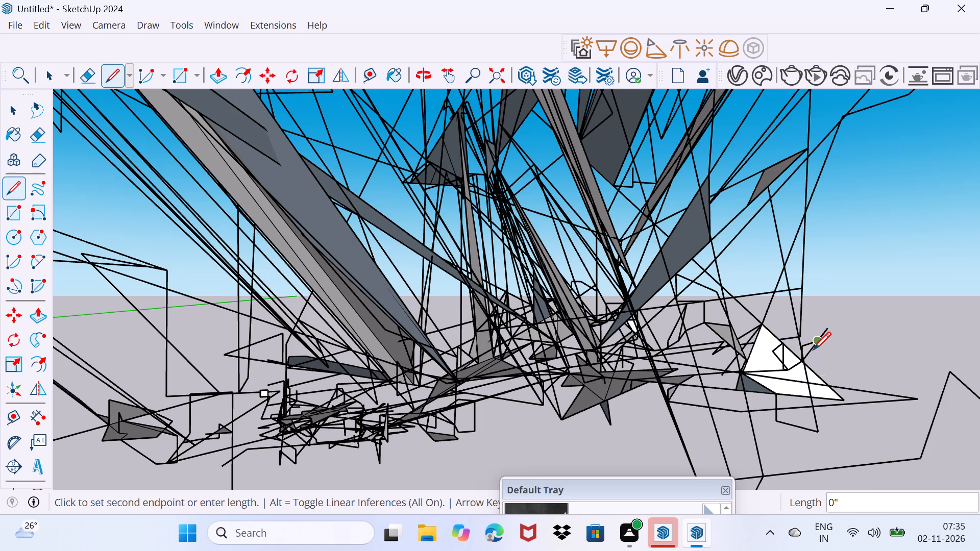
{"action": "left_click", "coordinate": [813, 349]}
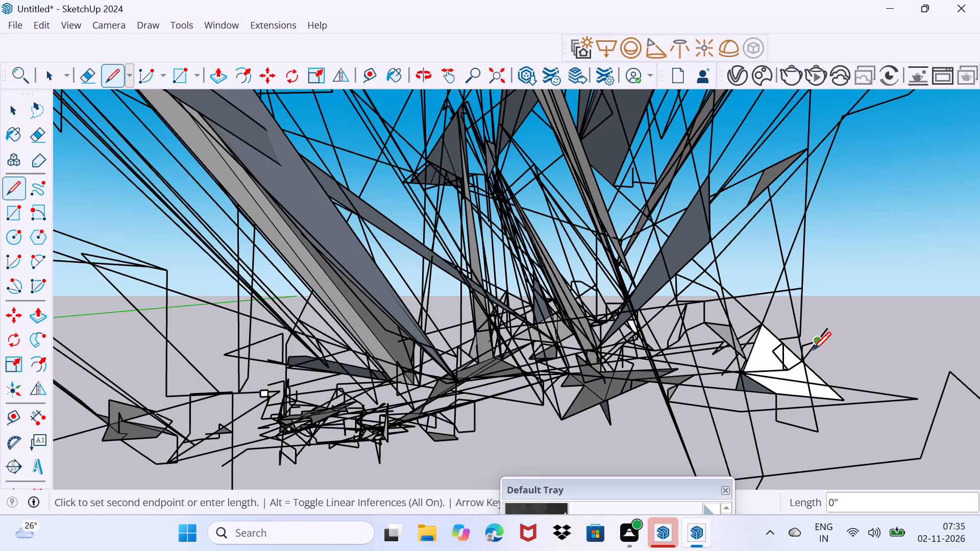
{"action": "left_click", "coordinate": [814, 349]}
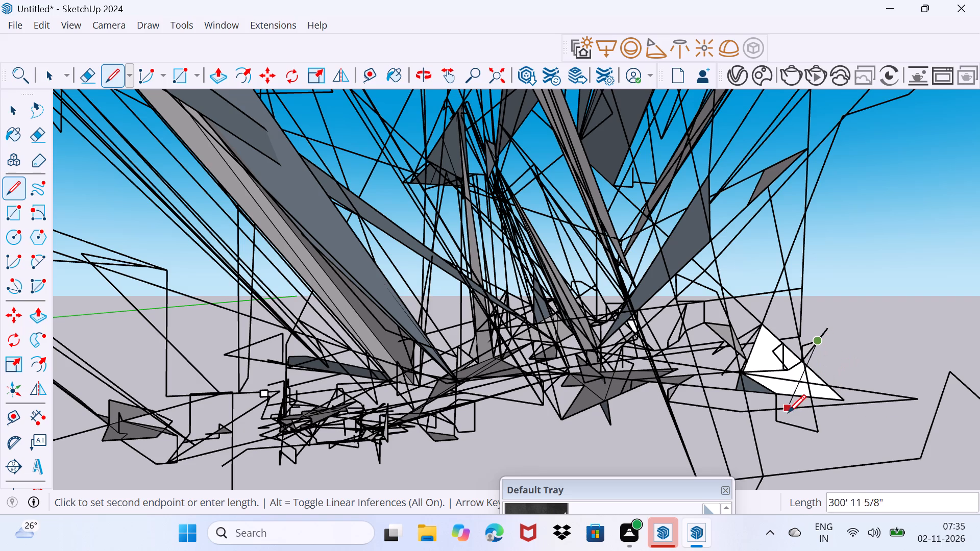
Draw short connected lines beside the grey ground faces near the long steep edge, including one about 237' long.
{"action": "left_click", "coordinate": [636, 404]}
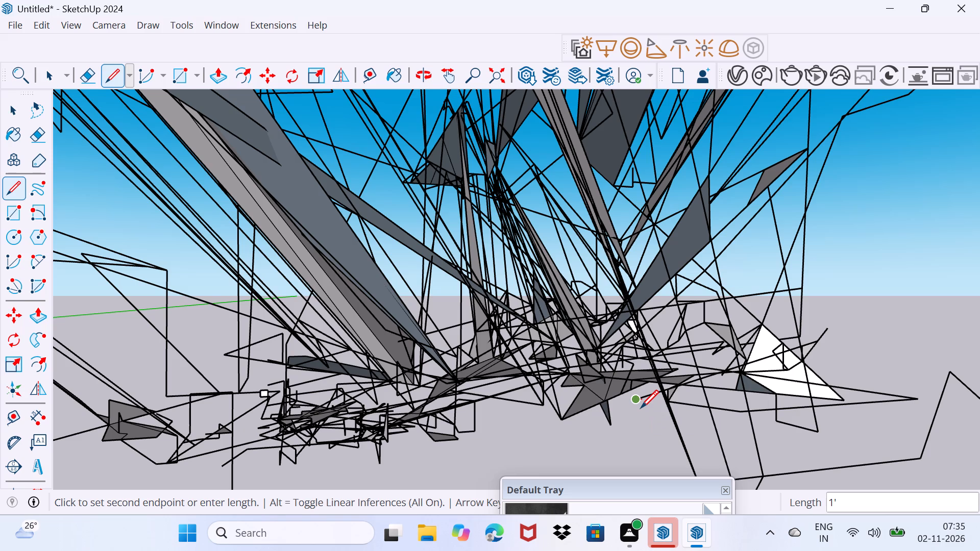
{"action": "left_click", "coordinate": [641, 408]}
{"action": "left_click", "coordinate": [660, 385]}
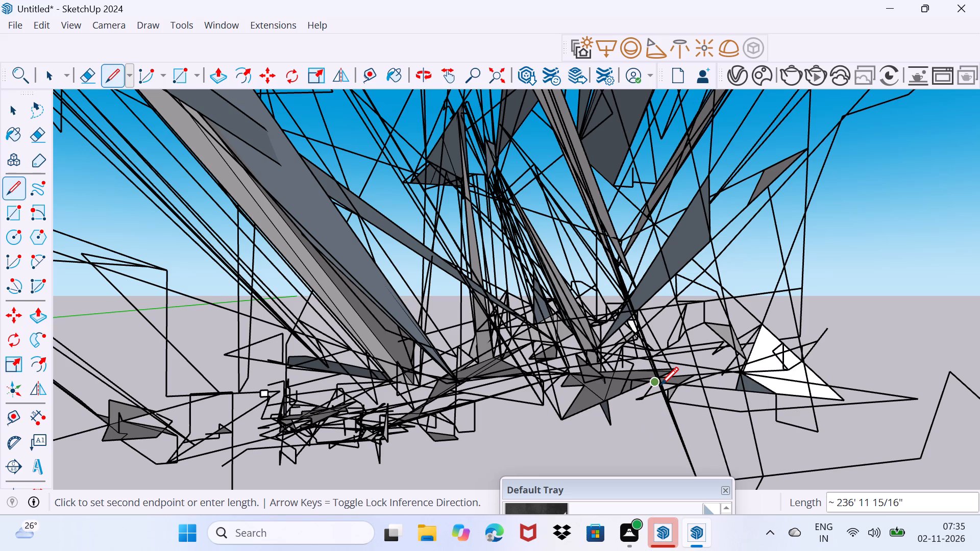
{"action": "left_click", "coordinate": [660, 385]}
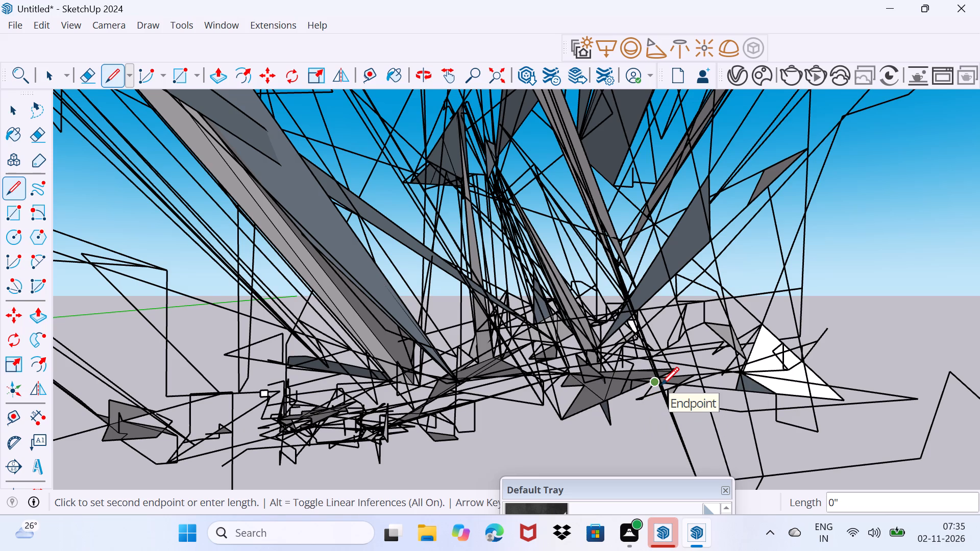
{"action": "left_click", "coordinate": [661, 385]}
{"action": "left_click", "coordinate": [665, 378]}
{"action": "left_click", "coordinate": [651, 404]}
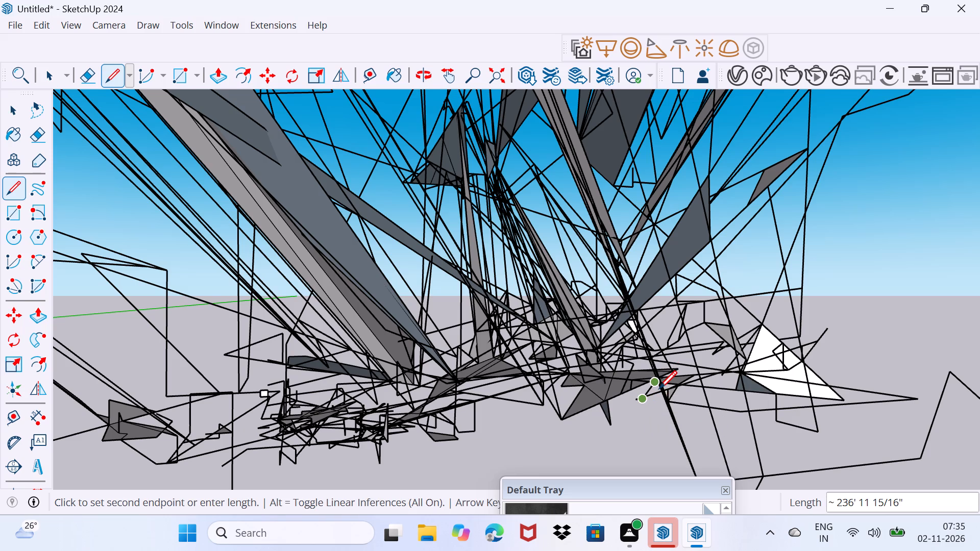
Draw short connected lines beside the grey ground faces near the long steep edge, including one about 17' long.
{"action": "left_click", "coordinate": [659, 388]}
{"action": "left_click", "coordinate": [636, 413]}
{"action": "left_click", "coordinate": [655, 385]}
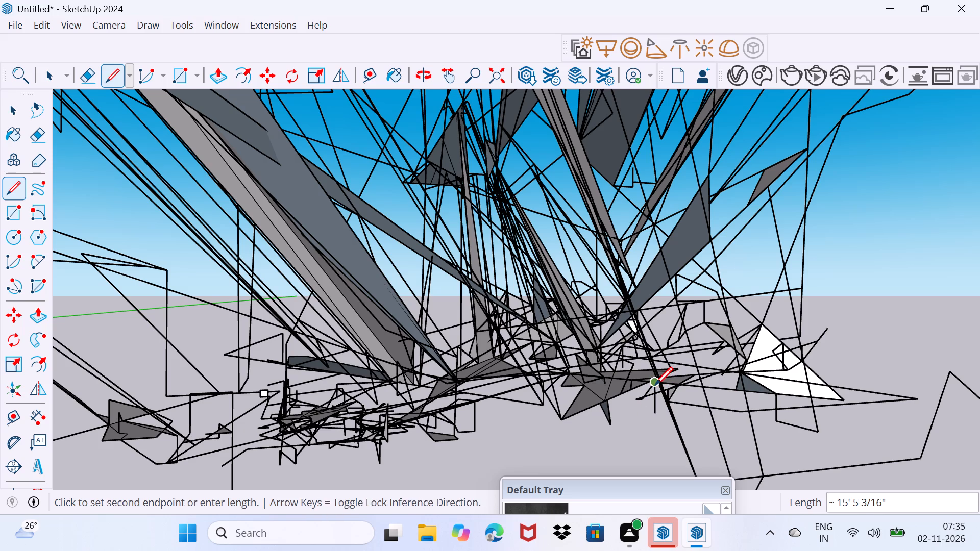
{"action": "left_click", "coordinate": [662, 379]}
{"action": "left_click", "coordinate": [657, 398]}
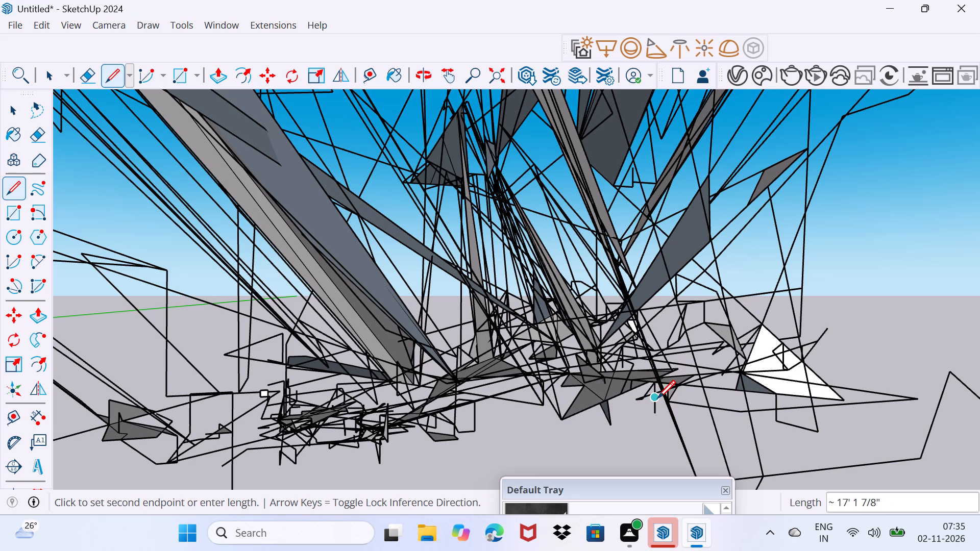
{"action": "left_click", "coordinate": [657, 398]}
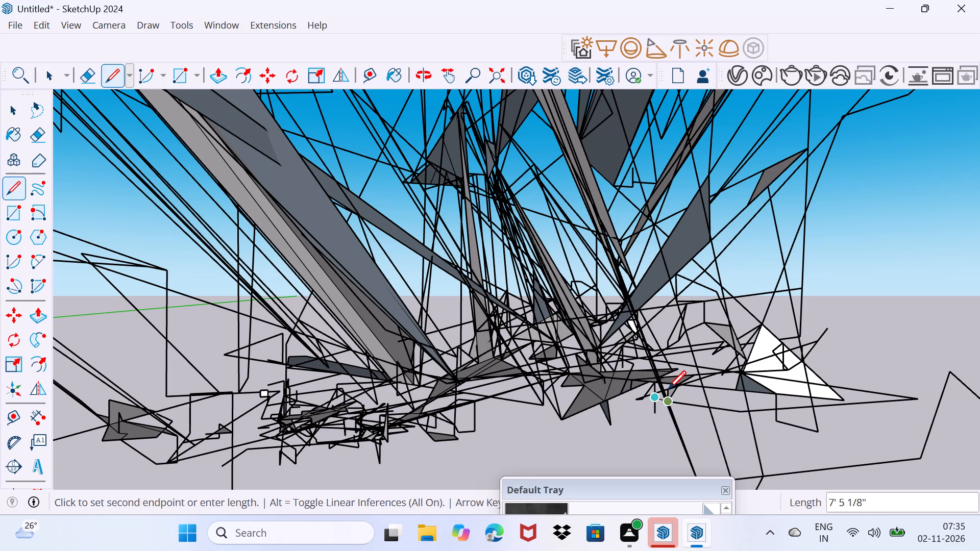
{"action": "left_click", "coordinate": [668, 388]}
{"action": "left_click", "coordinate": [663, 402]}
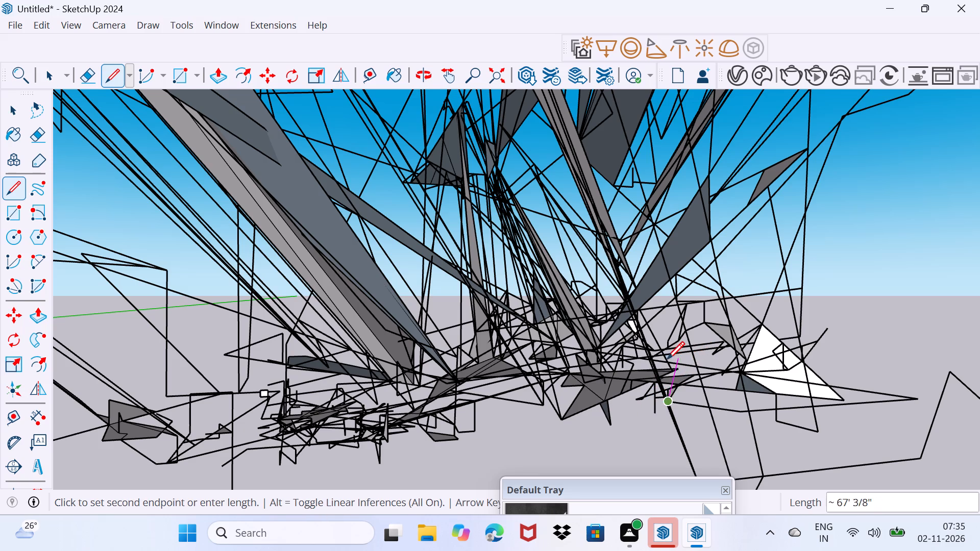
Continue the line out to a point on the open ground and add a short segment about 8' long.
{"action": "scroll", "coordinate": [505, 327], "scroll_direction": "up", "scroll_amount": 3}
{"action": "scroll", "coordinate": [458, 341], "scroll_direction": "up", "scroll_amount": 3}
{"action": "middle_click_drag", "start_coordinate": [485, 395], "coordinate": [507, 393]}
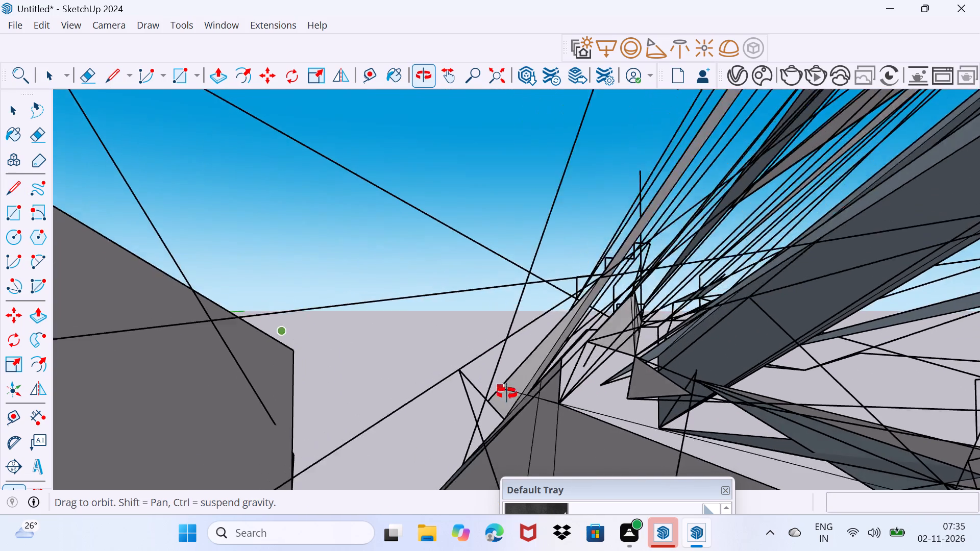
{"action": "middle_click_drag", "start_coordinate": [507, 393], "coordinate": [506, 393]}
{"action": "scroll", "coordinate": [452, 386], "scroll_direction": "up", "scroll_amount": 13}
{"action": "middle_click_drag", "start_coordinate": [451, 392], "coordinate": [453, 393]}
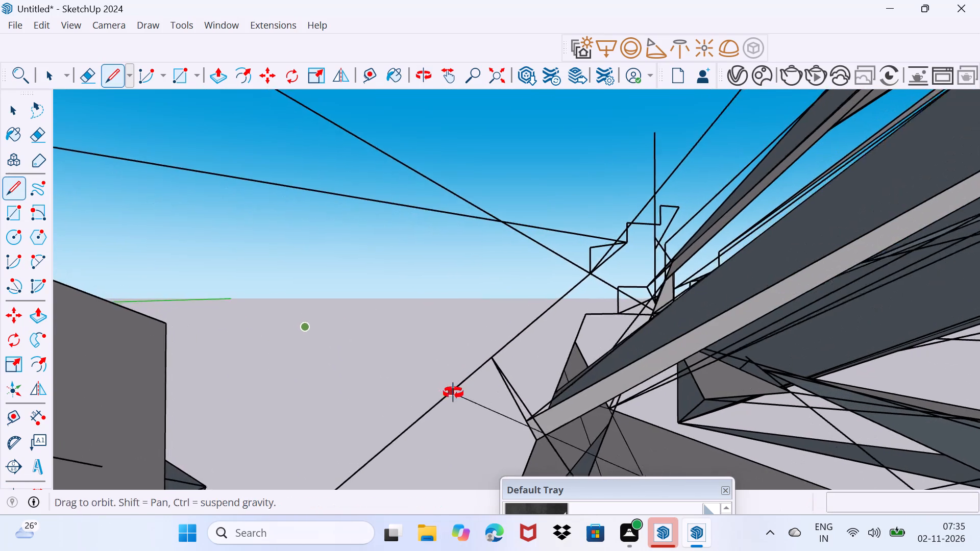
{"action": "middle_click_drag", "start_coordinate": [453, 393], "coordinate": [476, 387]}
{"action": "scroll", "coordinate": [429, 382], "scroll_direction": "up", "scroll_amount": 8}
{"action": "left_click", "coordinate": [404, 386]}
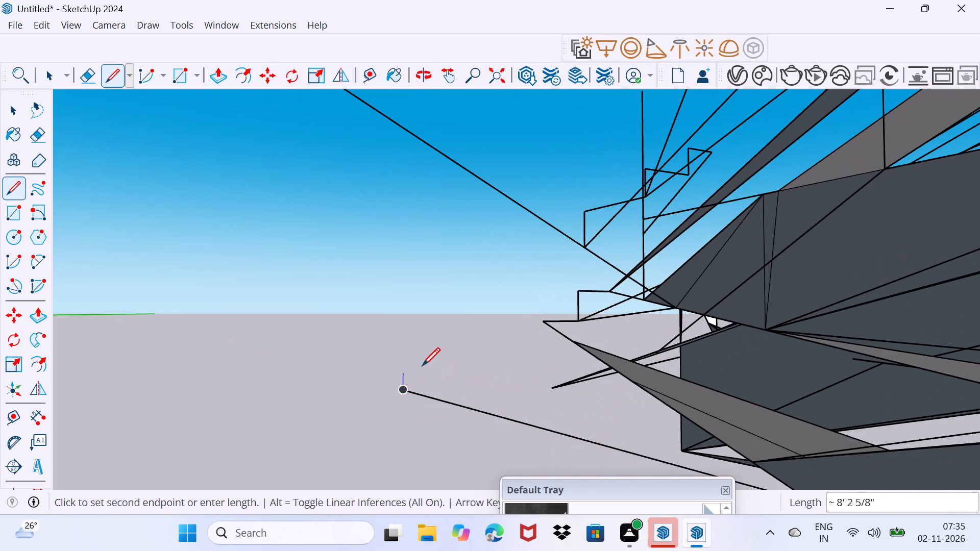
{"action": "left_click", "coordinate": [425, 363]}
Extend the chain in a zigzag over the open ground, with segments including one about 12' 10" long and one along the red axis.
{"action": "scroll", "coordinate": [376, 377], "scroll_direction": "up", "scroll_amount": 9}
{"action": "middle_click_drag", "start_coordinate": [373, 380], "coordinate": [426, 389]}
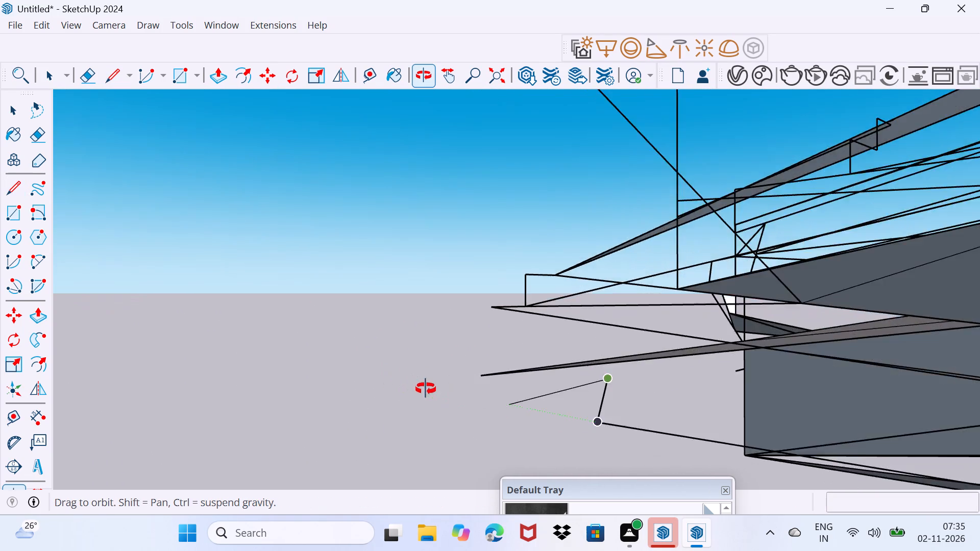
{"action": "middle_click_drag", "start_coordinate": [426, 389], "coordinate": [328, 399]}
{"action": "middle_click_drag", "start_coordinate": [324, 404], "coordinate": [390, 422]}
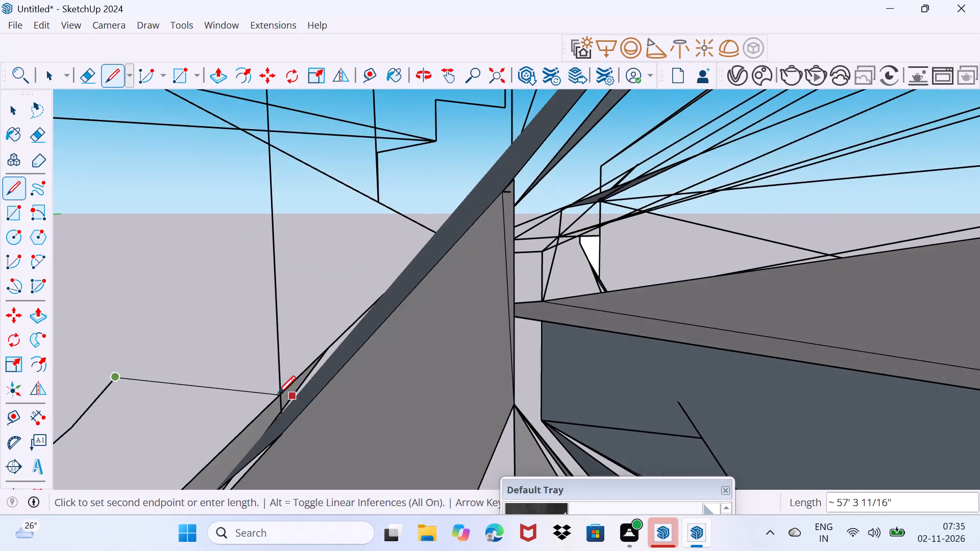
{"action": "scroll", "coordinate": [276, 393], "scroll_direction": "up", "scroll_amount": 7}
{"action": "middle_click_drag", "start_coordinate": [130, 386], "coordinate": [165, 385]}
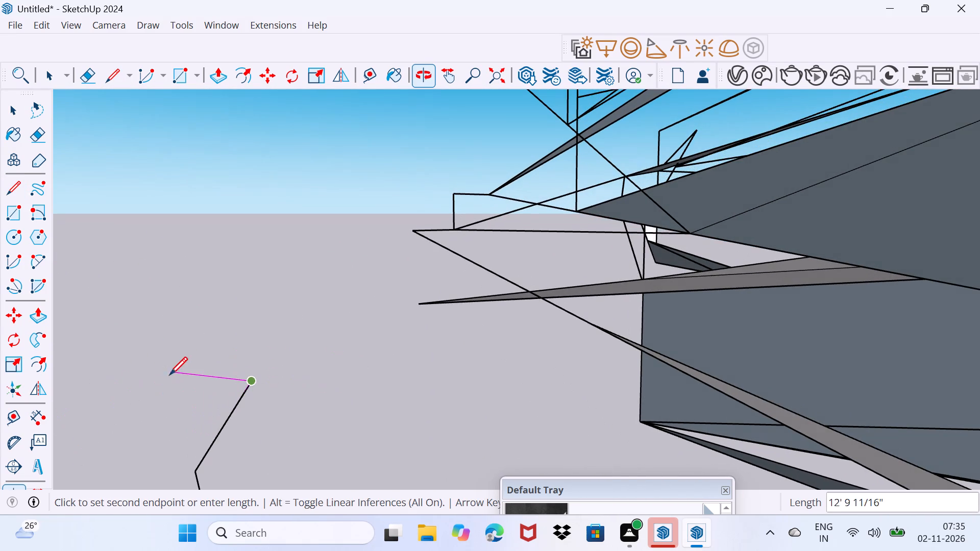
{"action": "left_click", "coordinate": [170, 368]}
{"action": "left_click", "coordinate": [216, 316]}
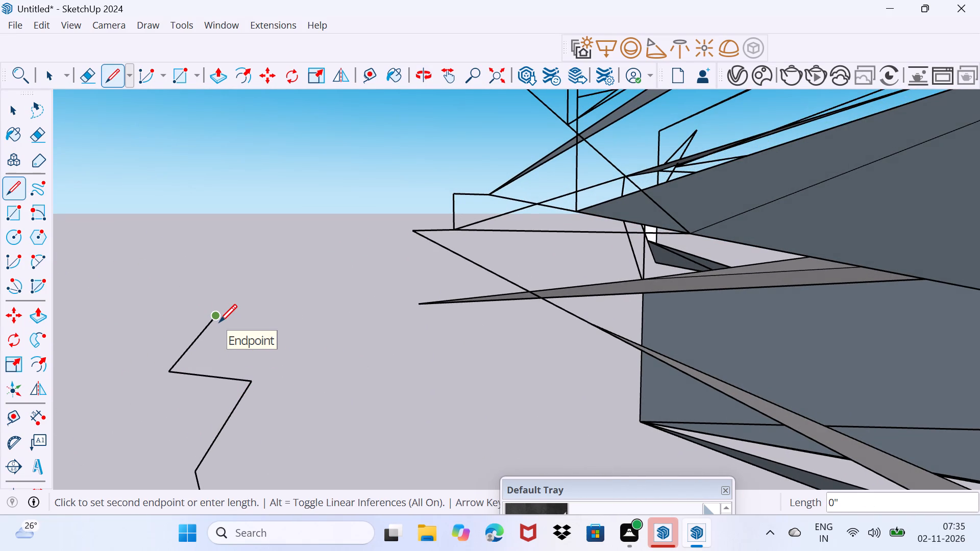
{"action": "left_click", "coordinate": [220, 322]}
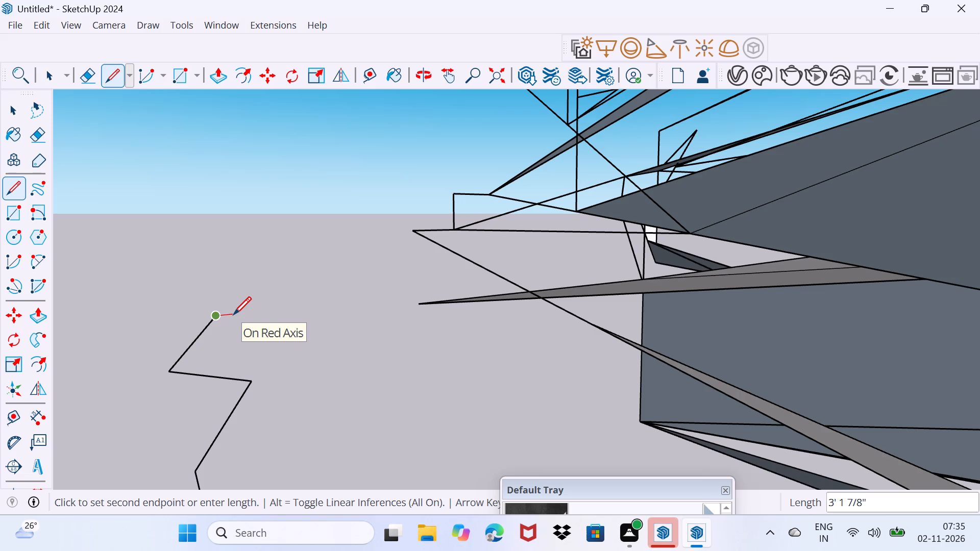
{"action": "left_click", "coordinate": [233, 314]}
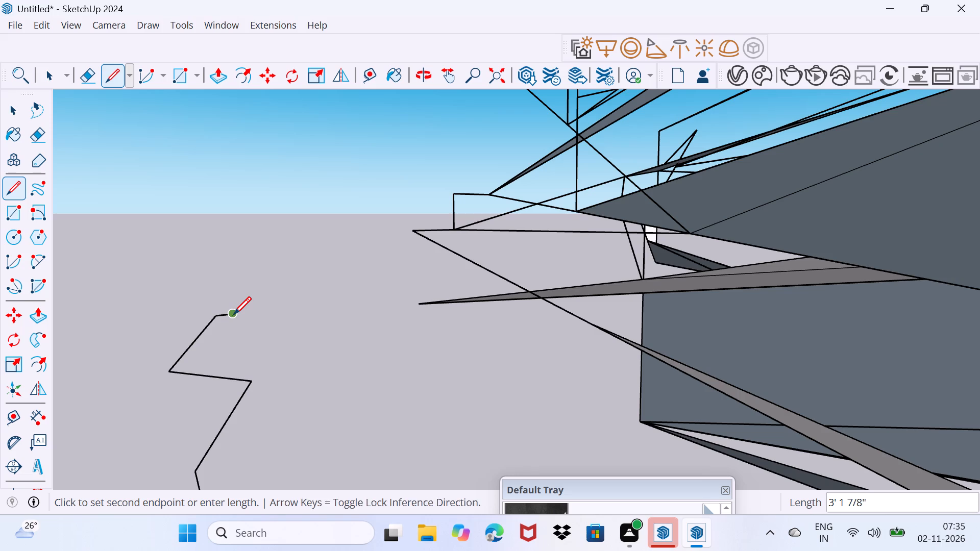
{"action": "left_click", "coordinate": [262, 294]}
{"action": "left_click", "coordinate": [279, 337]}
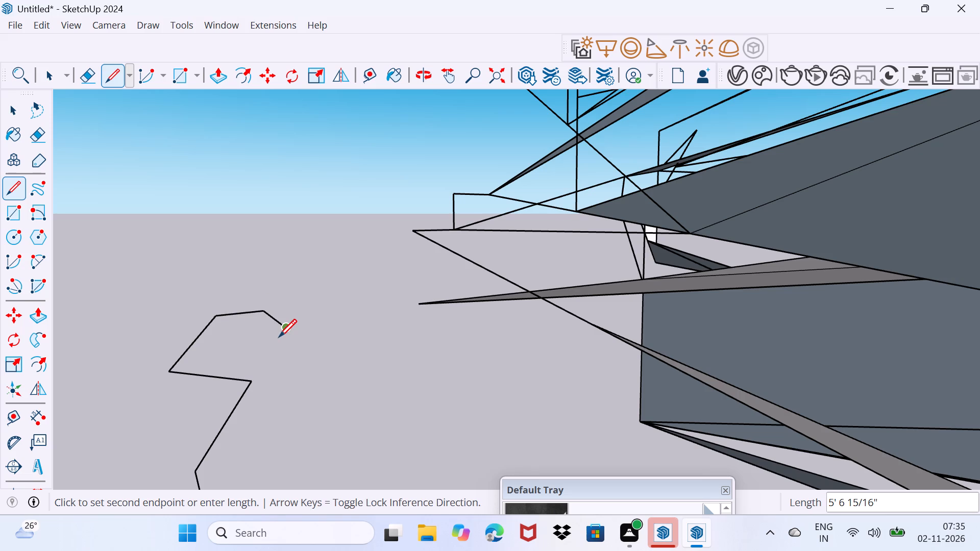
{"action": "scroll", "coordinate": [279, 337], "scroll_direction": "up", "scroll_amount": 1}
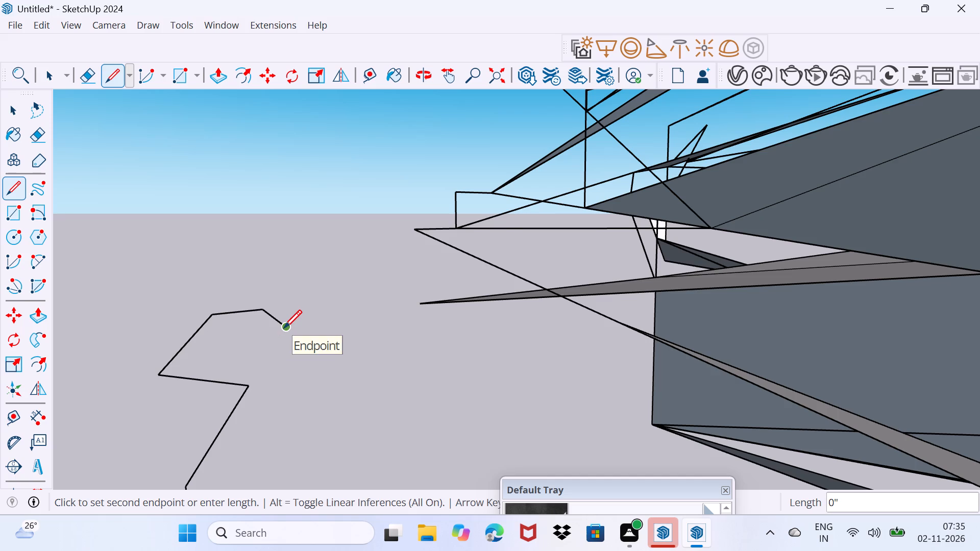
{"action": "scroll", "coordinate": [283, 329], "scroll_direction": "up", "scroll_amount": 2}
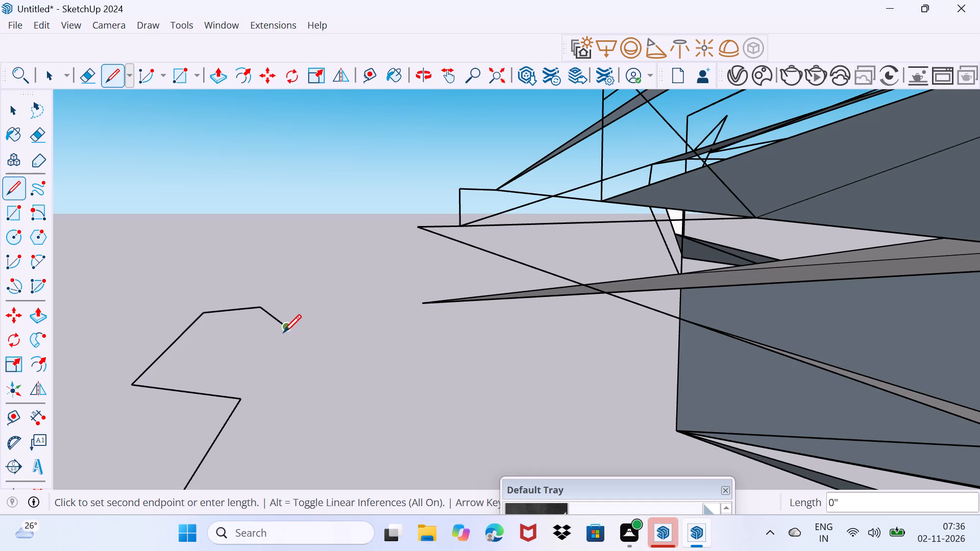
{"action": "left_click", "coordinate": [283, 332]}
{"action": "left_click", "coordinate": [301, 319]}
Continue the chain with a line about 630' long ending at the tip of the narrow grey face.
{"action": "scroll", "coordinate": [287, 331], "scroll_direction": "up", "scroll_amount": 12}
{"action": "middle_click_drag", "start_coordinate": [289, 341], "coordinate": [305, 313]}
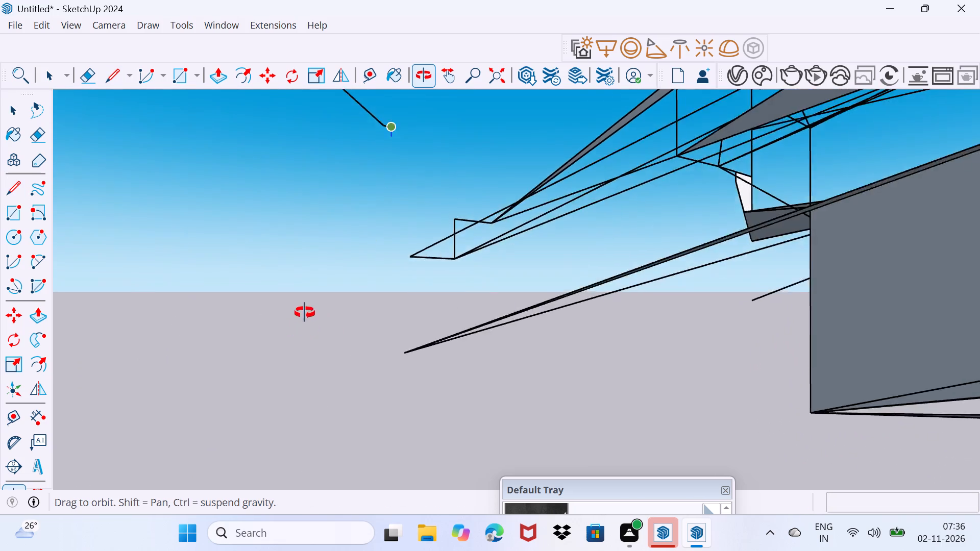
{"action": "middle_click_drag", "start_coordinate": [305, 313], "coordinate": [302, 324]}
{"action": "scroll", "coordinate": [301, 325], "scroll_direction": "up", "scroll_amount": 4}
{"action": "middle_click_drag", "start_coordinate": [301, 326], "coordinate": [292, 333]}
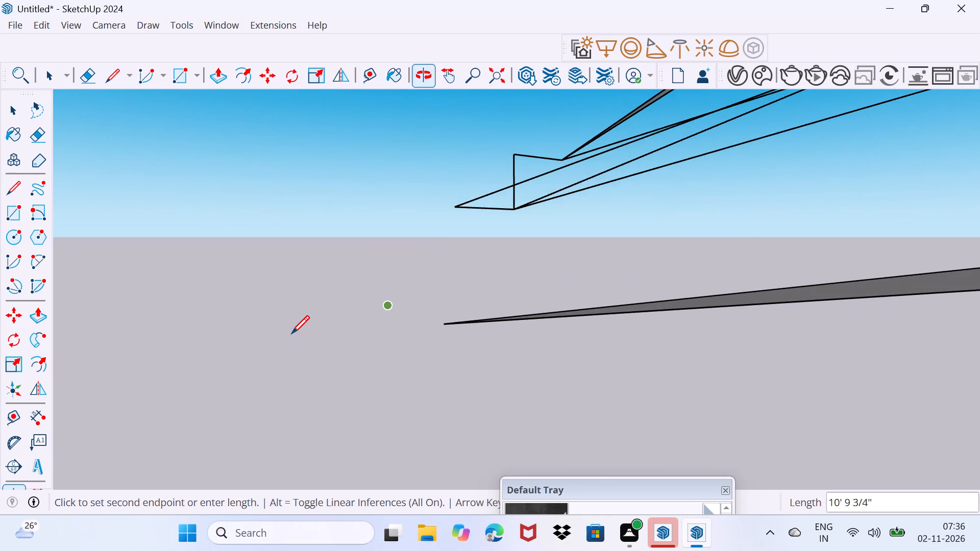
{"action": "scroll", "coordinate": [291, 333], "scroll_direction": "up", "scroll_amount": 3}
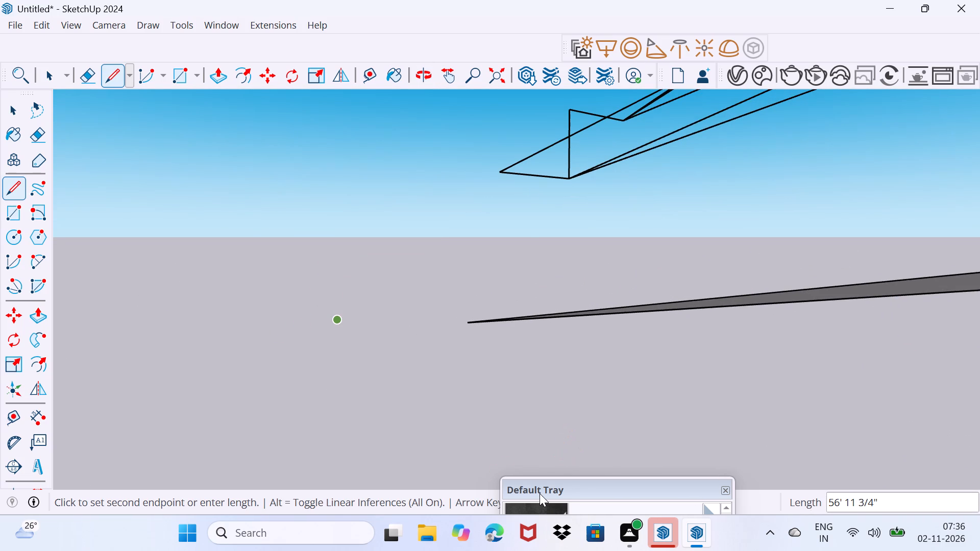
{"action": "left_click_drag", "start_coordinate": [540, 493], "coordinate": [500, 421]}
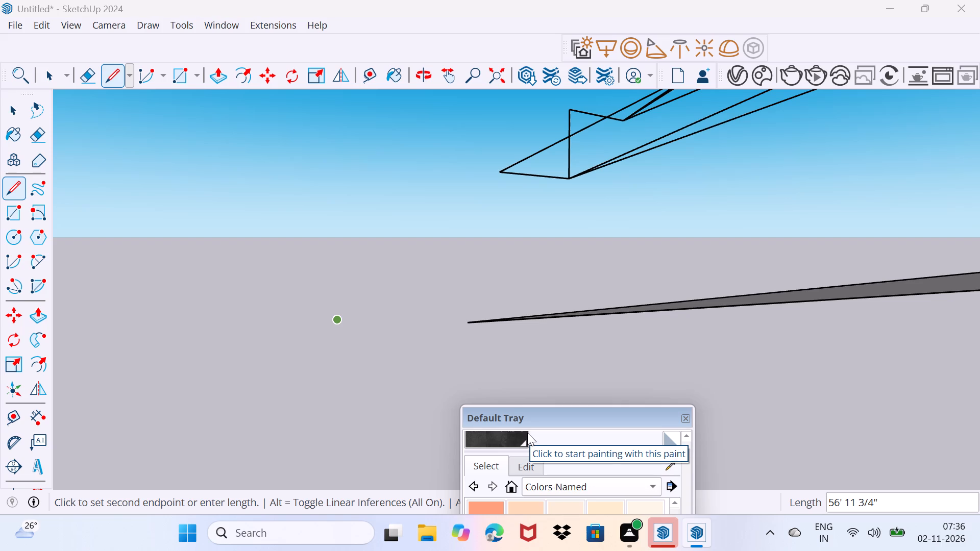
{"action": "left_click_drag", "start_coordinate": [595, 415], "coordinate": [594, 471]}
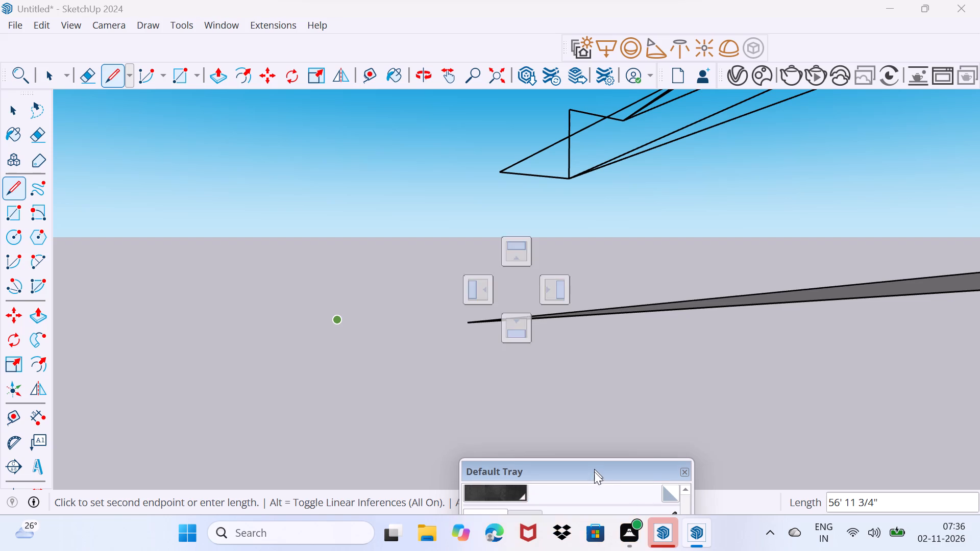
{"action": "left_click_drag", "start_coordinate": [594, 471], "coordinate": [594, 490]}
{"action": "left_click", "coordinate": [407, 385]}
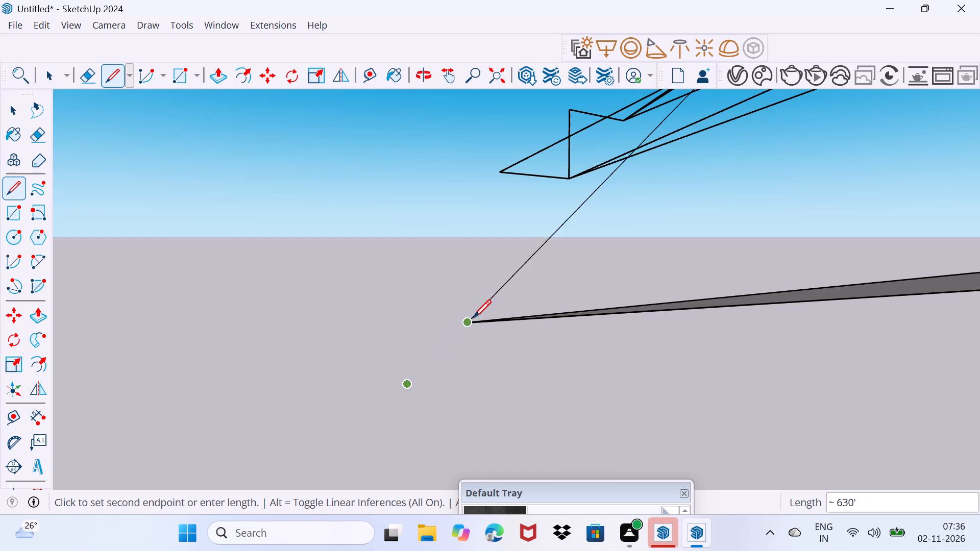
{"action": "left_click", "coordinate": [473, 317]}
Draw an outline of short connected lines from the narrow grey face's tip and close it there with a line about 186' long.
{"action": "left_click", "coordinate": [420, 364]}
{"action": "left_click", "coordinate": [433, 378]}
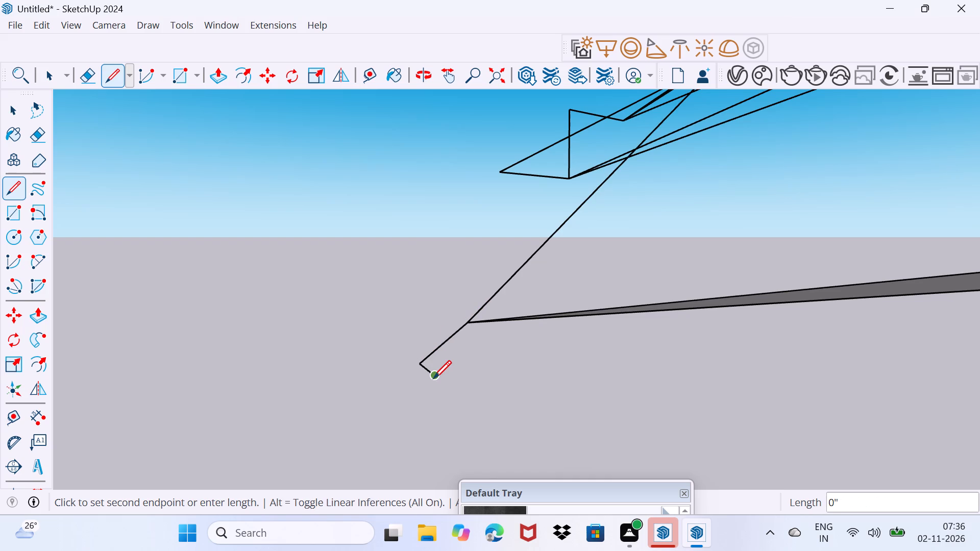
{"action": "scroll", "coordinate": [433, 378], "scroll_direction": "up", "scroll_amount": 3}
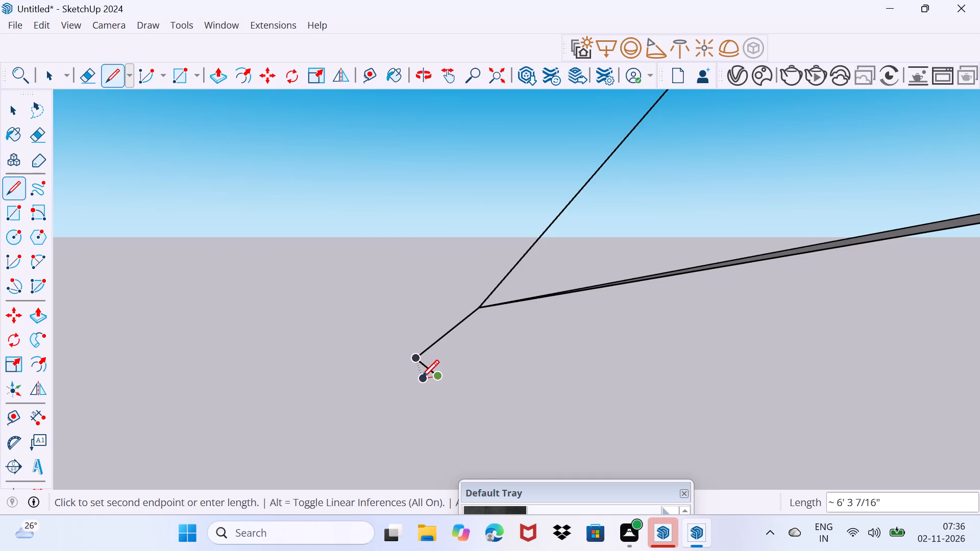
{"action": "left_click", "coordinate": [448, 413]}
{"action": "left_click", "coordinate": [457, 407]}
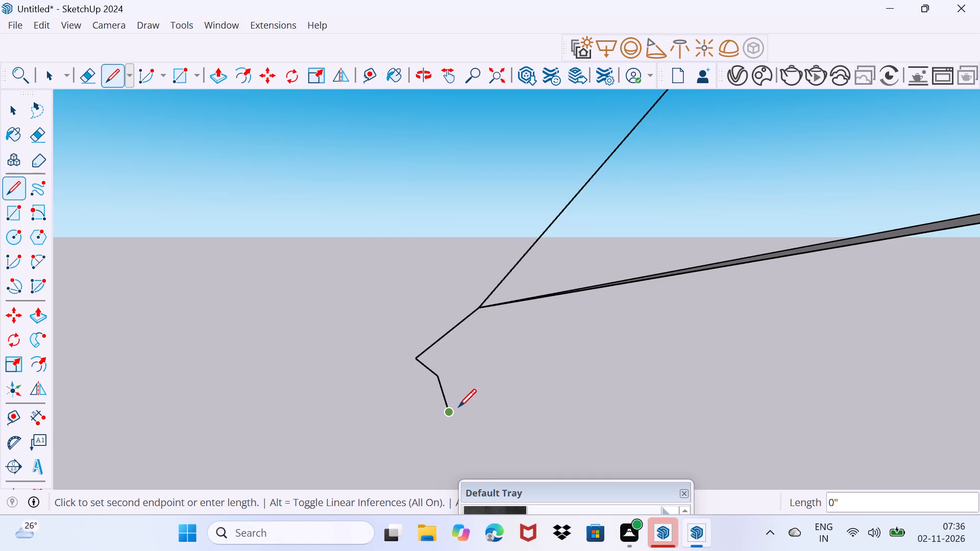
{"action": "left_click", "coordinate": [459, 405]}
{"action": "left_click", "coordinate": [471, 396]}
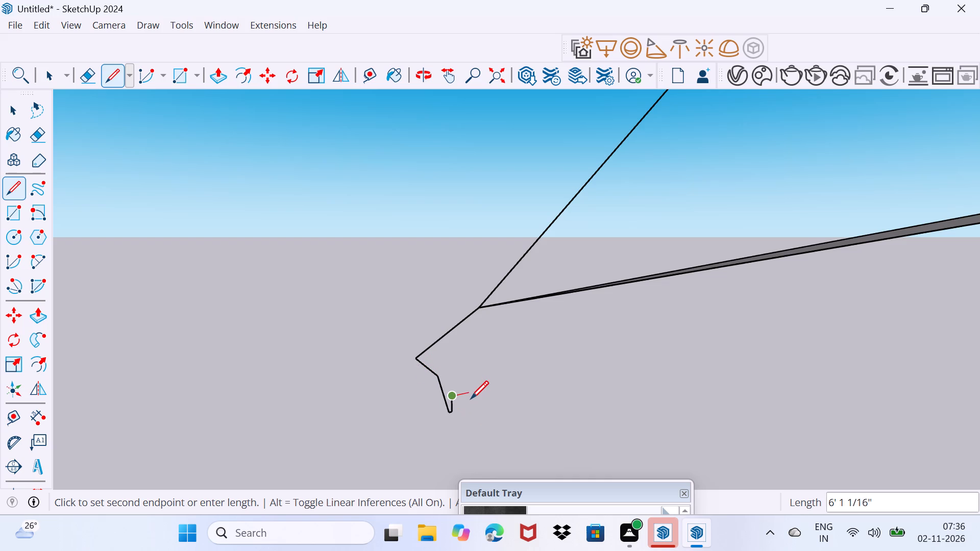
{"action": "left_click", "coordinate": [472, 400]}
{"action": "left_click", "coordinate": [484, 391]}
{"action": "left_click", "coordinate": [510, 374]}
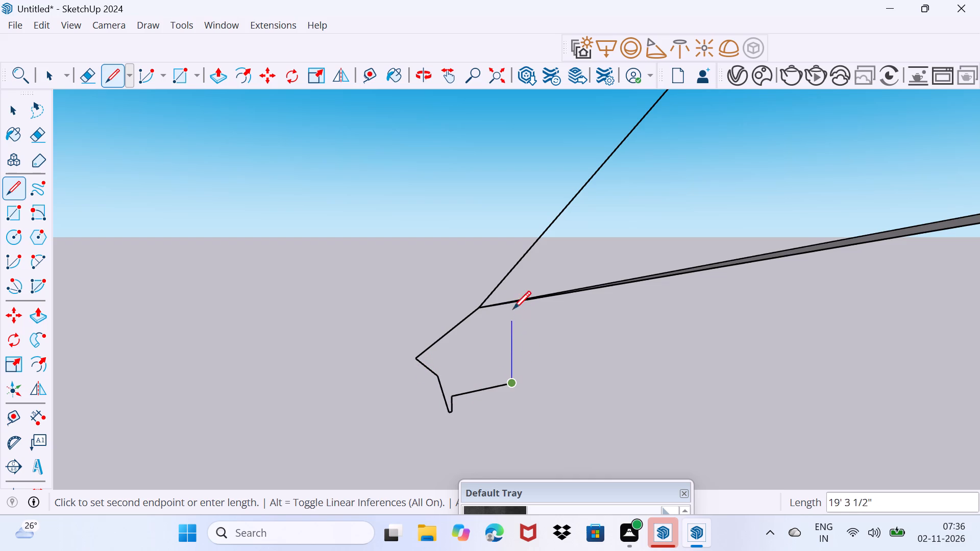
{"action": "left_click", "coordinate": [487, 304]}
Draw a line about 40' 8" long from the outline's corner to the narrow grey face's edge, closing a triangle.
{"action": "left_click", "coordinate": [512, 380]}
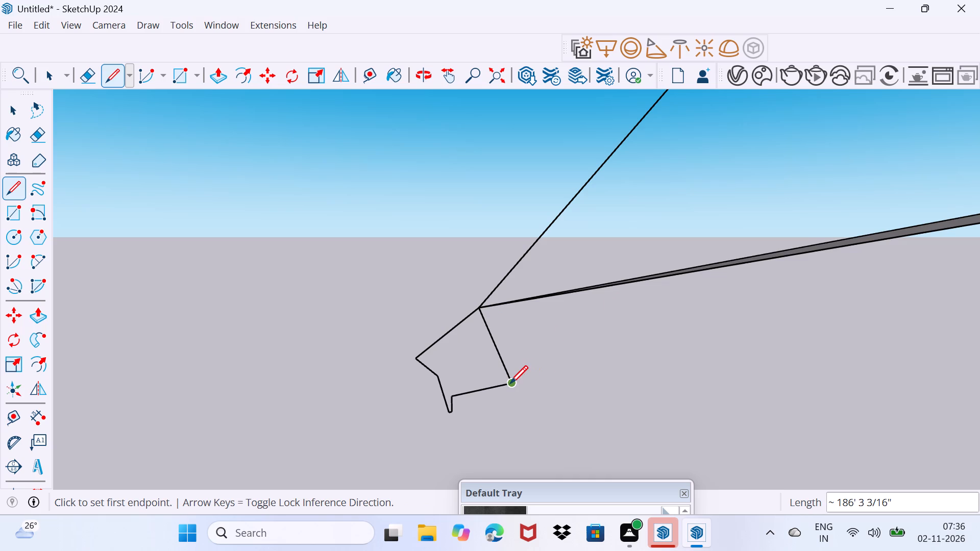
{"action": "left_click", "coordinate": [510, 383]}
{"action": "left_click", "coordinate": [605, 285]}
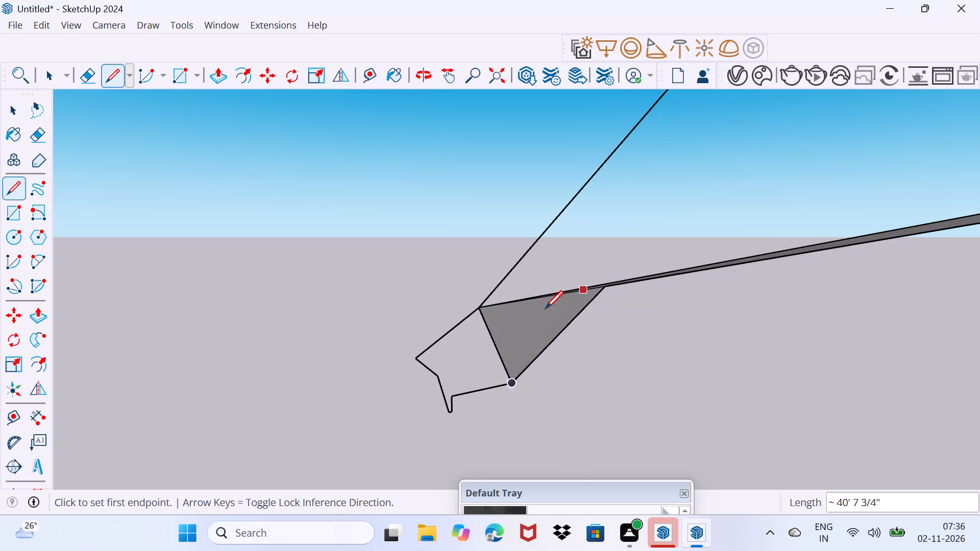
Draw a line about 16' 8" long from the new triangle's corner across the narrow face to the outermost sloping edge.
{"action": "scroll", "coordinate": [527, 317], "scroll_direction": "up", "scroll_amount": 3}
{"action": "middle_click_drag", "start_coordinate": [696, 288], "coordinate": [701, 335]}
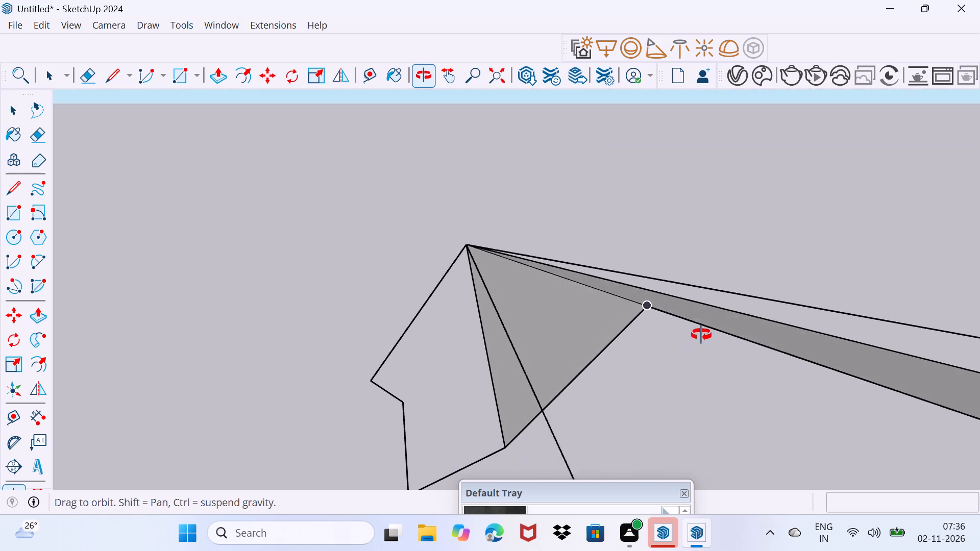
{"action": "middle_click_drag", "start_coordinate": [701, 335], "coordinate": [702, 334]}
{"action": "scroll", "coordinate": [660, 305], "scroll_direction": "up", "scroll_amount": 3}
{"action": "middle_click_drag", "start_coordinate": [660, 306], "coordinate": [655, 353]}
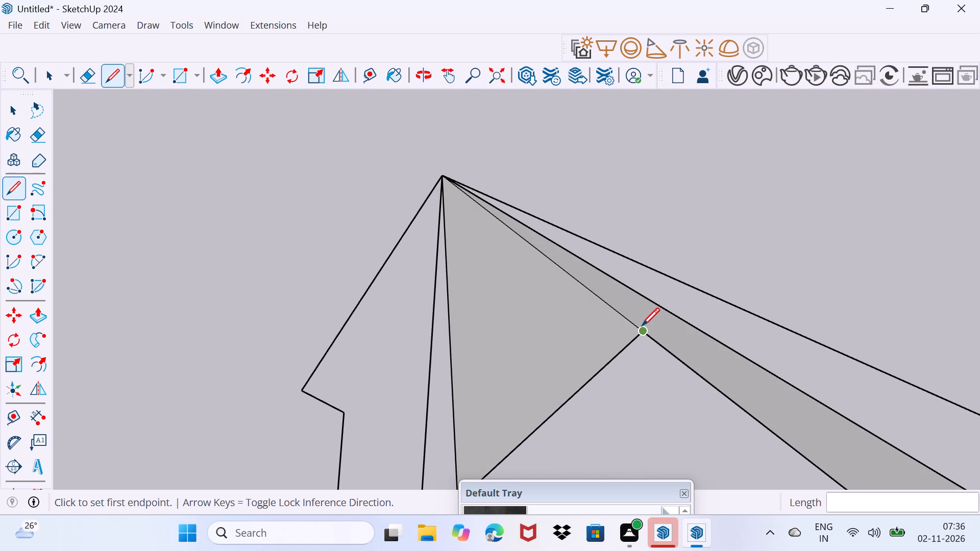
{"action": "left_click", "coordinate": [641, 325]}
{"action": "left_click", "coordinate": [700, 286]}
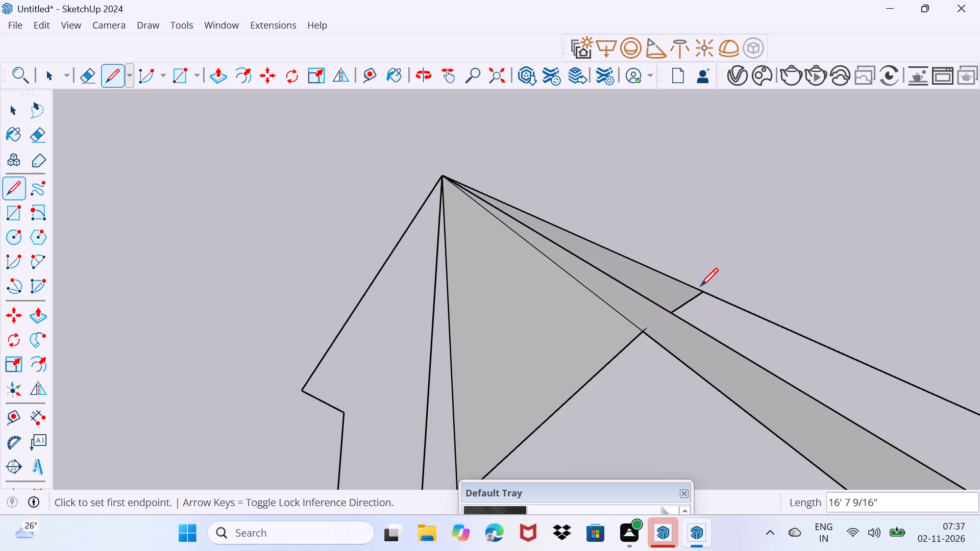
Zigzag four connected lines between the outermost sloping edge and the grey face's edge, including lines about 21', 16' 7" and 11' 6" long.
{"action": "left_click", "coordinate": [704, 288]}
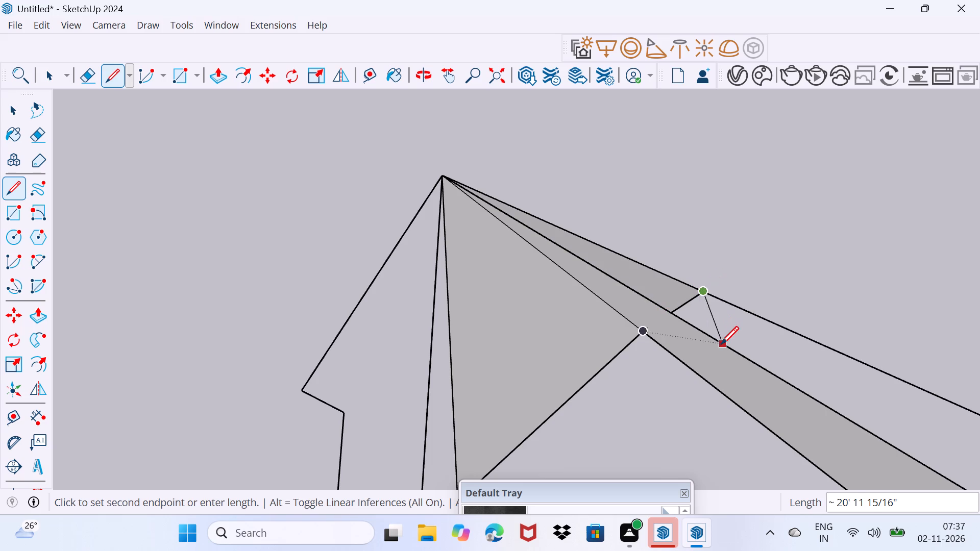
{"action": "left_click", "coordinate": [721, 344]}
{"action": "left_click", "coordinate": [724, 348]}
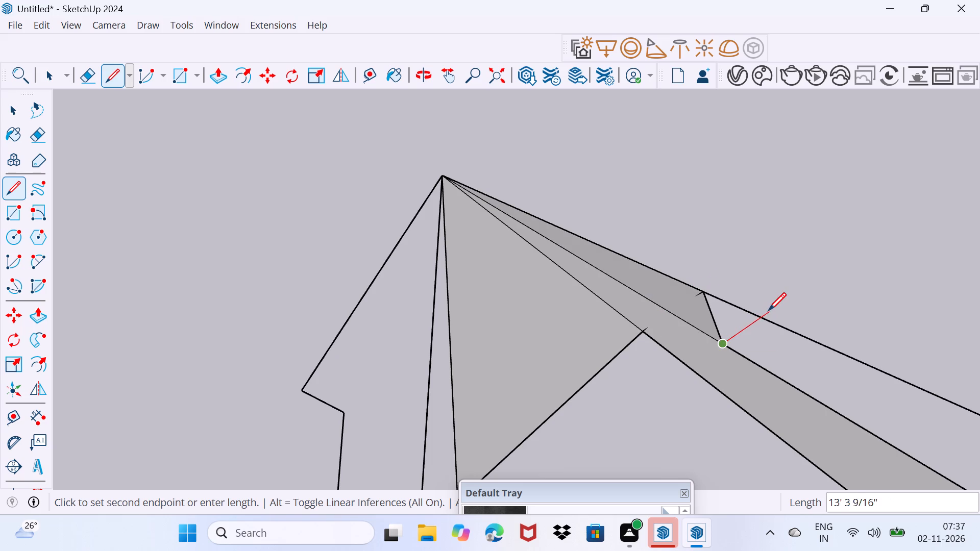
{"action": "left_click", "coordinate": [765, 316]}
{"action": "left_click", "coordinate": [768, 318]}
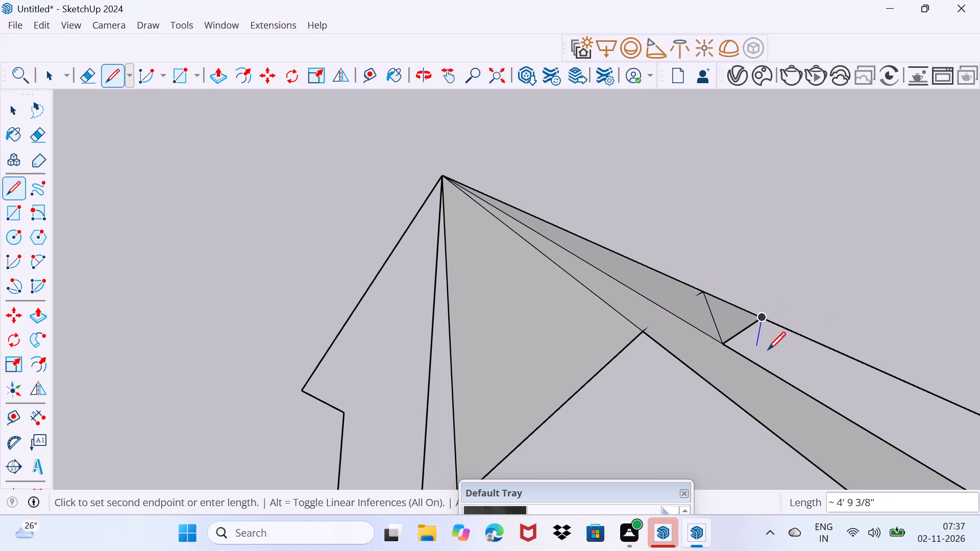
{"action": "left_click", "coordinate": [764, 368]}
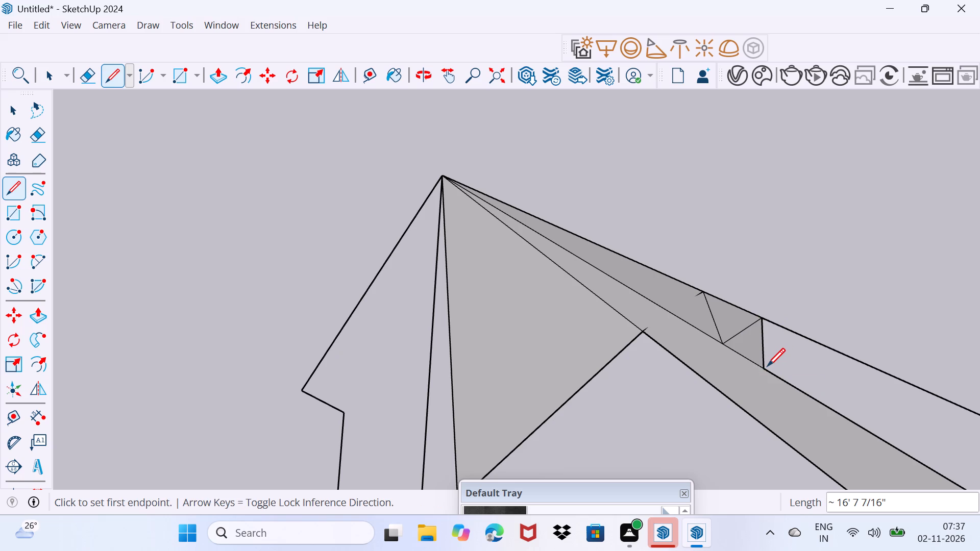
{"action": "left_click", "coordinate": [762, 373]}
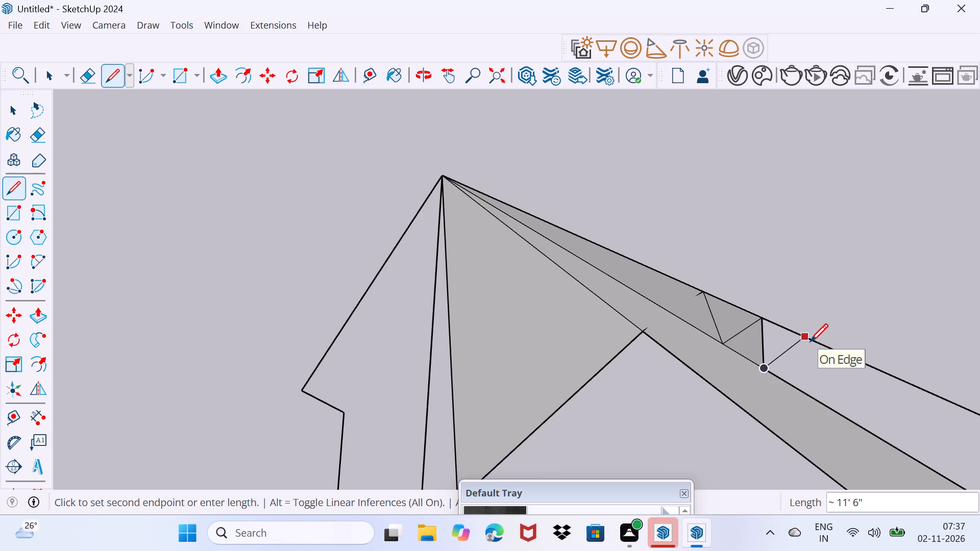
{"action": "left_click", "coordinate": [810, 341]}
Continue the bracing with lines about 34' 8", 17' 9" and 13' long meeting at one point on the grey face's edge.
{"action": "left_click", "coordinate": [809, 339]}
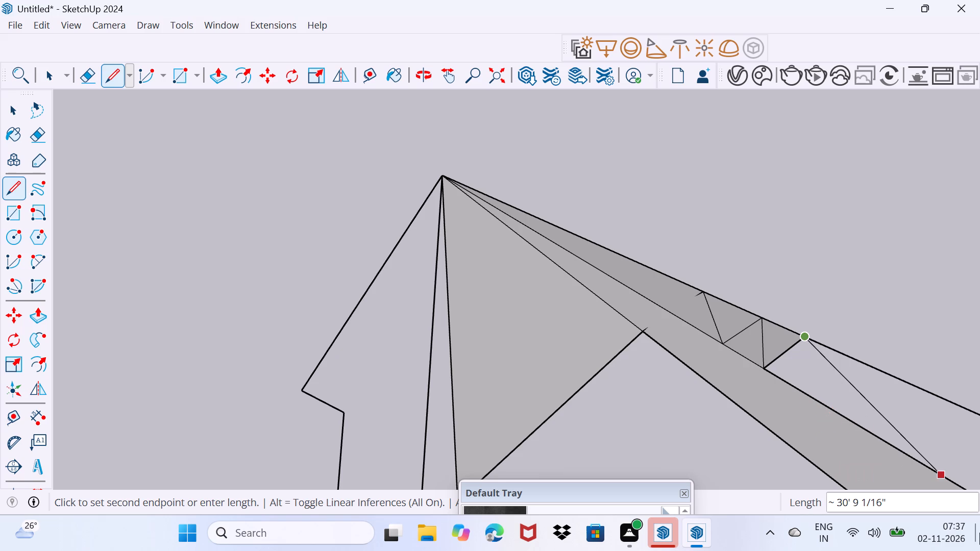
{"action": "scroll", "coordinate": [522, 160], "scroll_direction": "down", "scroll_amount": 2}
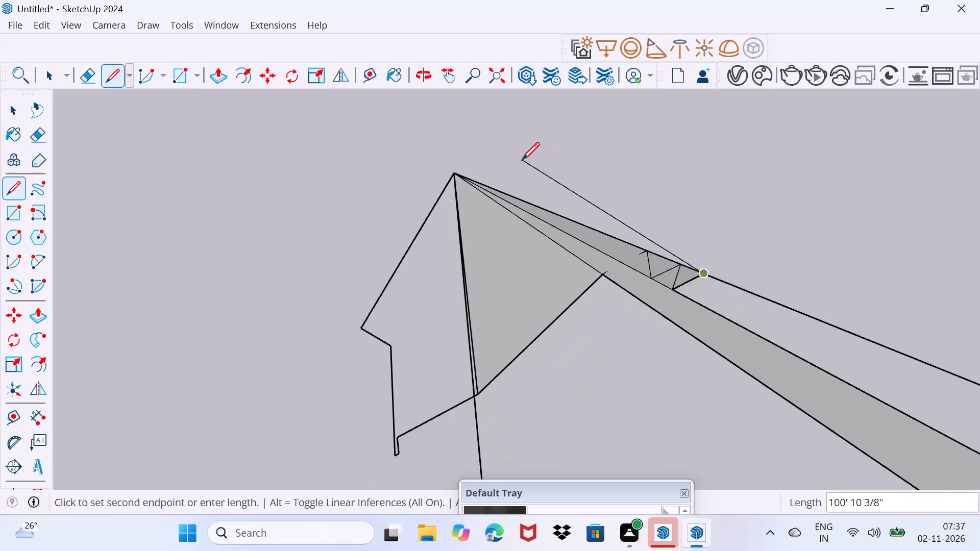
{"action": "scroll", "coordinate": [522, 160], "scroll_direction": "down", "scroll_amount": 5}
{"action": "scroll", "coordinate": [554, 281], "scroll_direction": "up", "scroll_amount": 4}
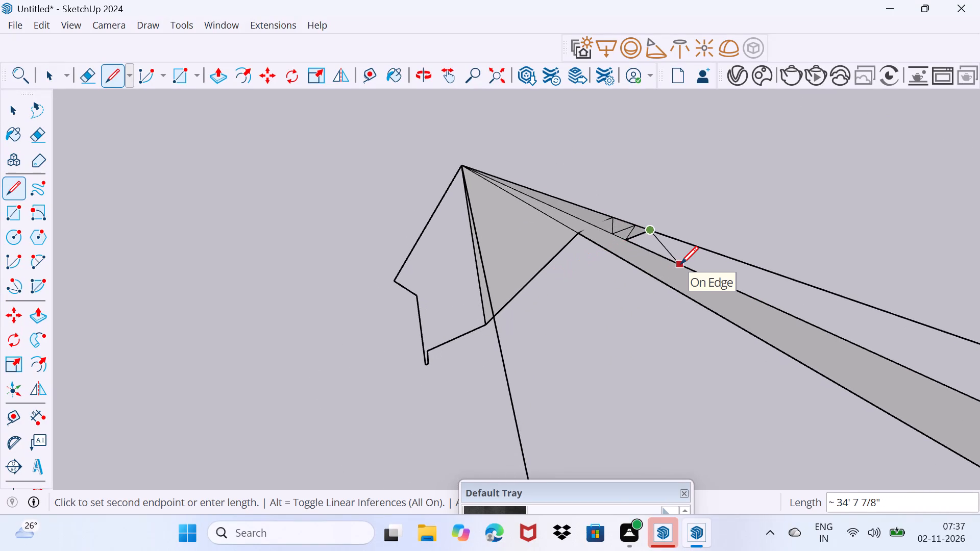
{"action": "left_click", "coordinate": [680, 264]}
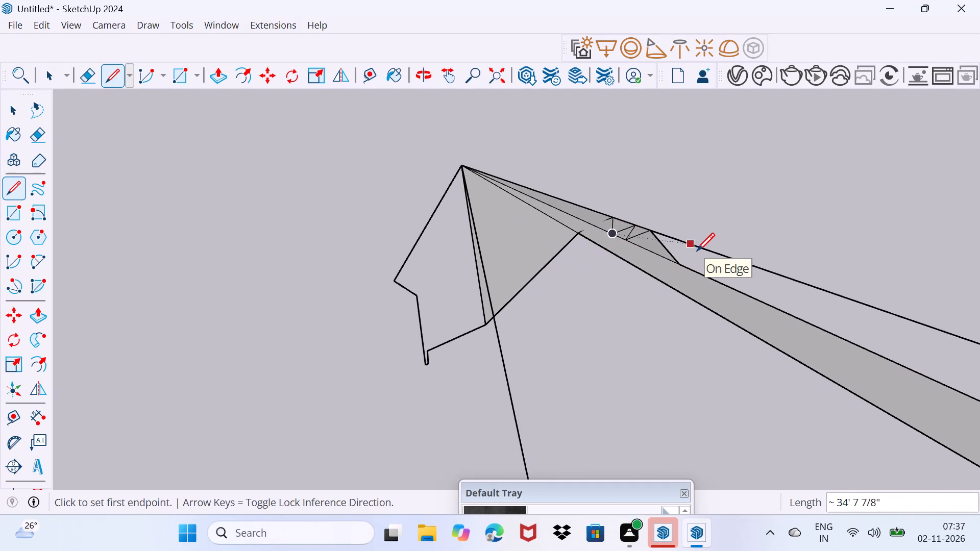
{"action": "left_click", "coordinate": [692, 242]}
{"action": "left_click", "coordinate": [676, 263]}
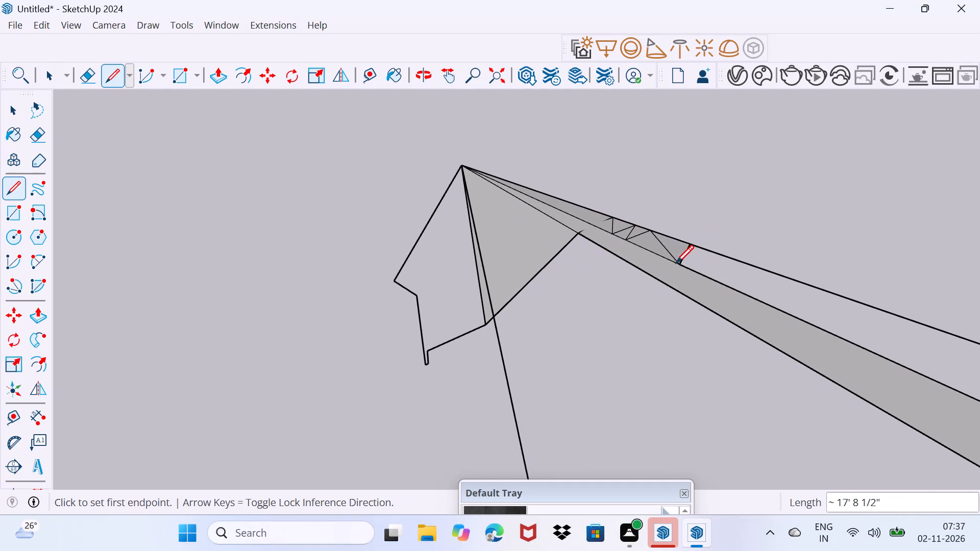
{"action": "left_click", "coordinate": [684, 263]}
{"action": "left_click", "coordinate": [712, 255]}
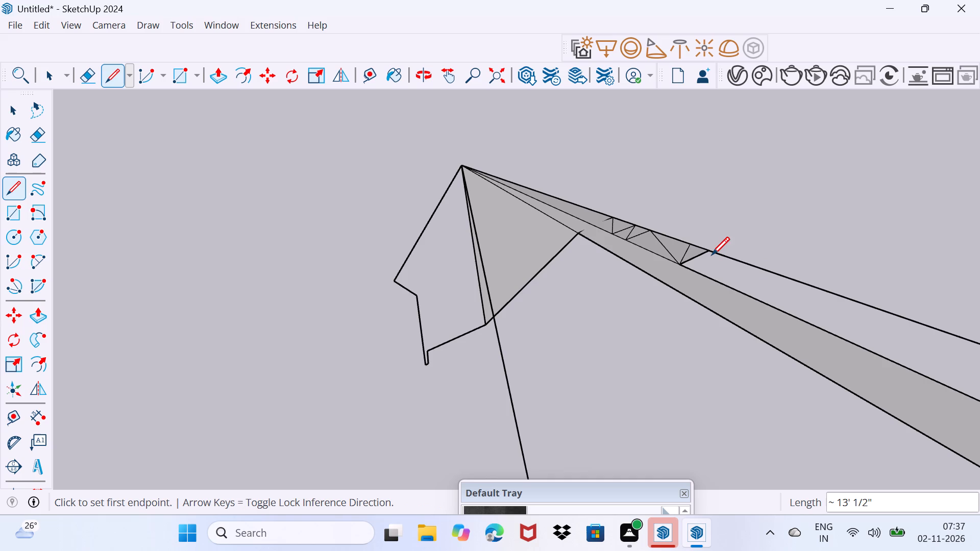
Extend the zigzag along the strip with four lines about 24' 8", 16' 6", 23' and 15' 11" long, ending on the outermost edge.
{"action": "left_click", "coordinate": [712, 253]}
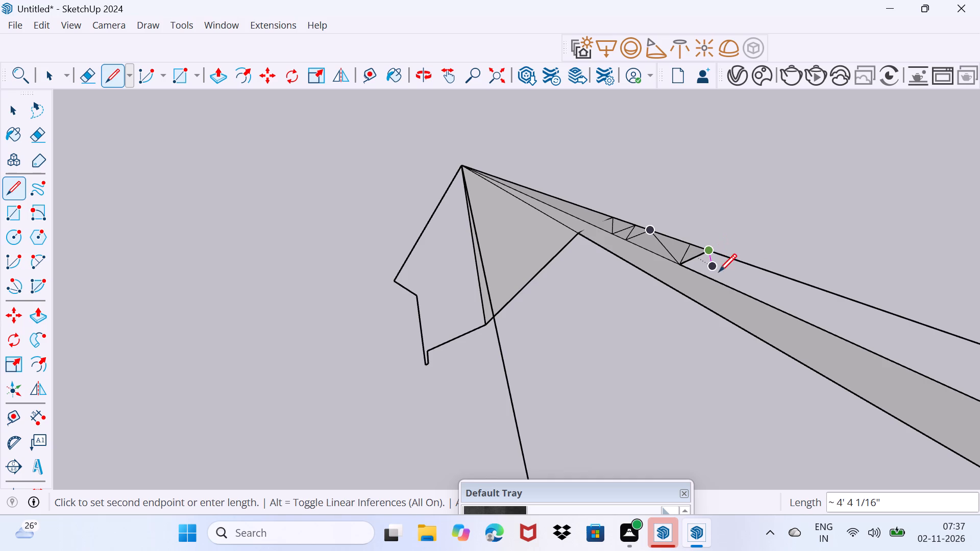
{"action": "left_click", "coordinate": [721, 279]}
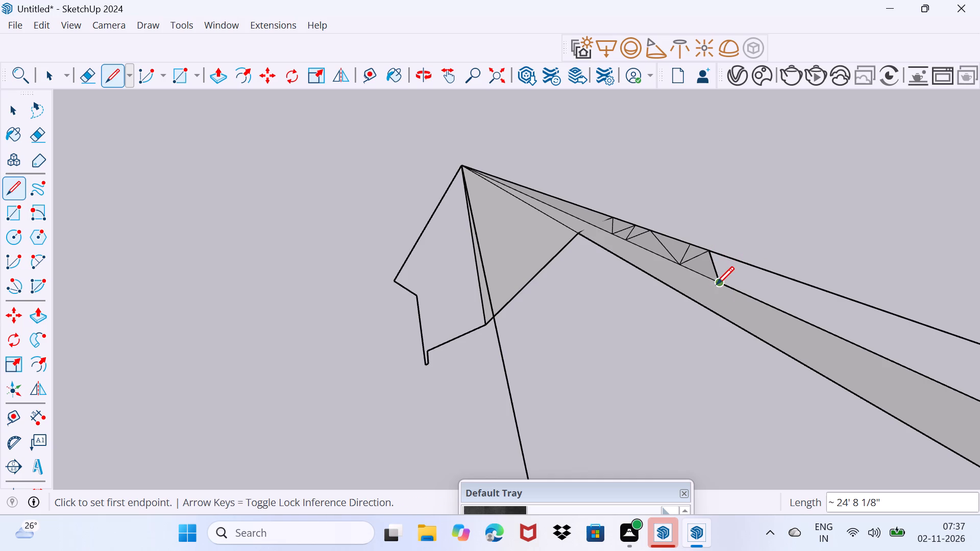
{"action": "left_click", "coordinate": [716, 284]}
{"action": "left_click", "coordinate": [738, 260]}
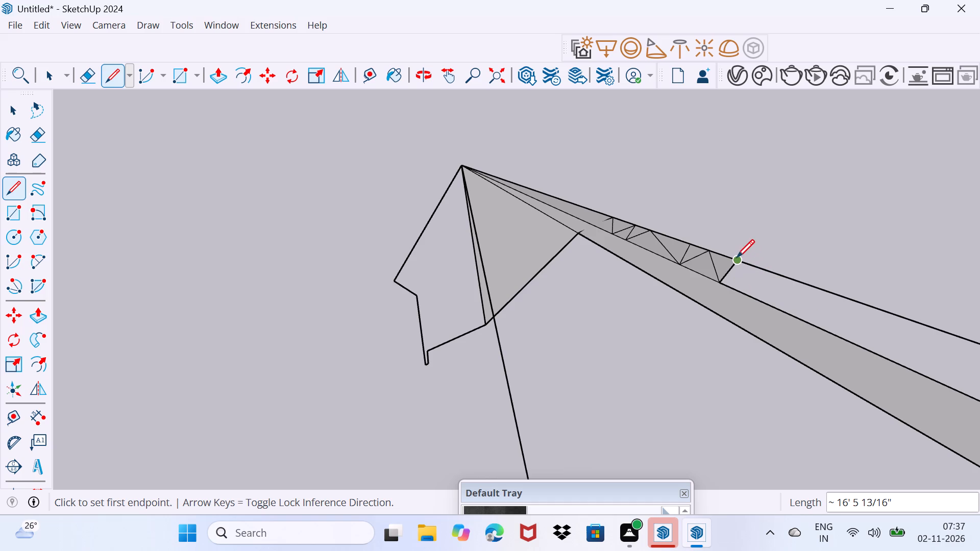
{"action": "left_click", "coordinate": [736, 257]}
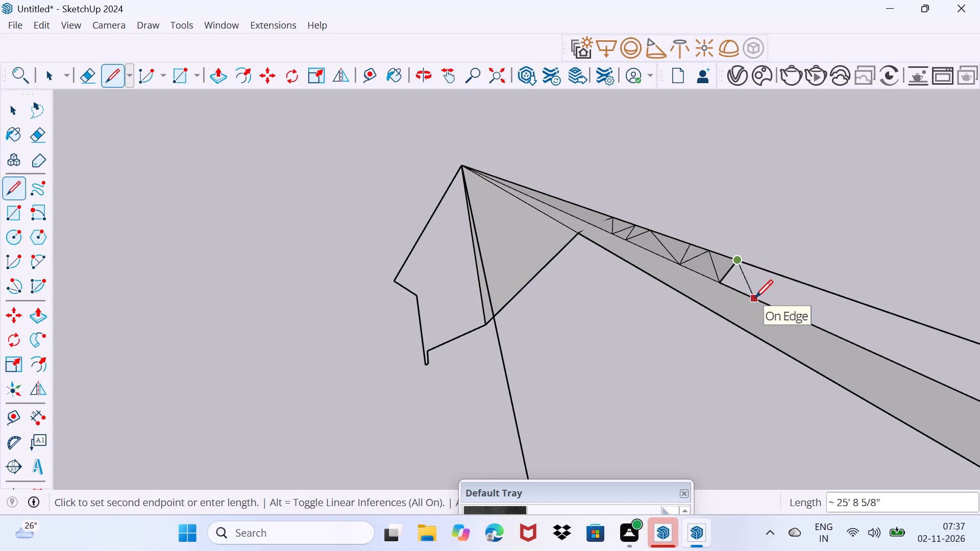
{"action": "left_click", "coordinate": [745, 292]}
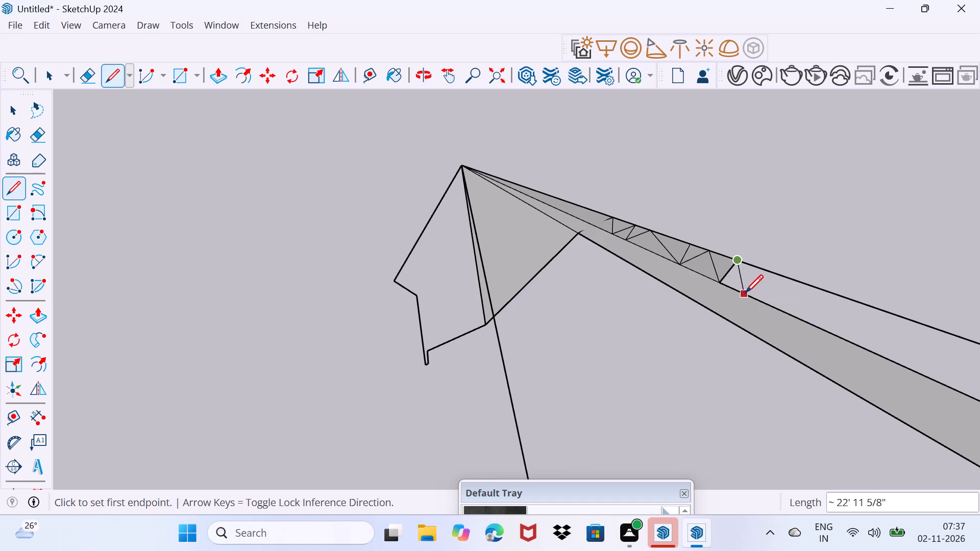
{"action": "left_click", "coordinate": [745, 292]}
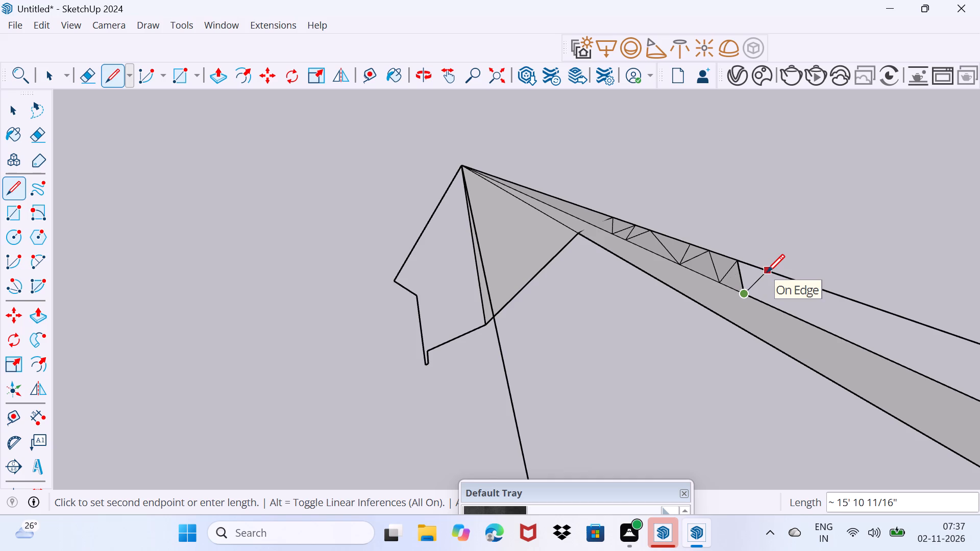
{"action": "left_click", "coordinate": [767, 272]}
Add four more zigzag lines about 21' 8", 16' 2", 20' 10" and 15' 2" long between the strip's two sloping edges.
{"action": "left_click", "coordinate": [767, 272]}
{"action": "left_click", "coordinate": [770, 307]}
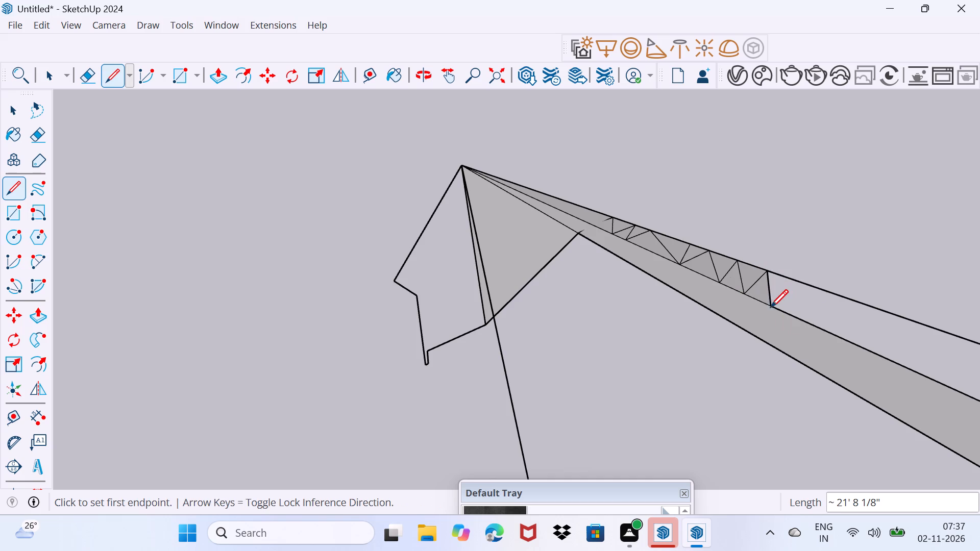
{"action": "left_click", "coordinate": [768, 312]}
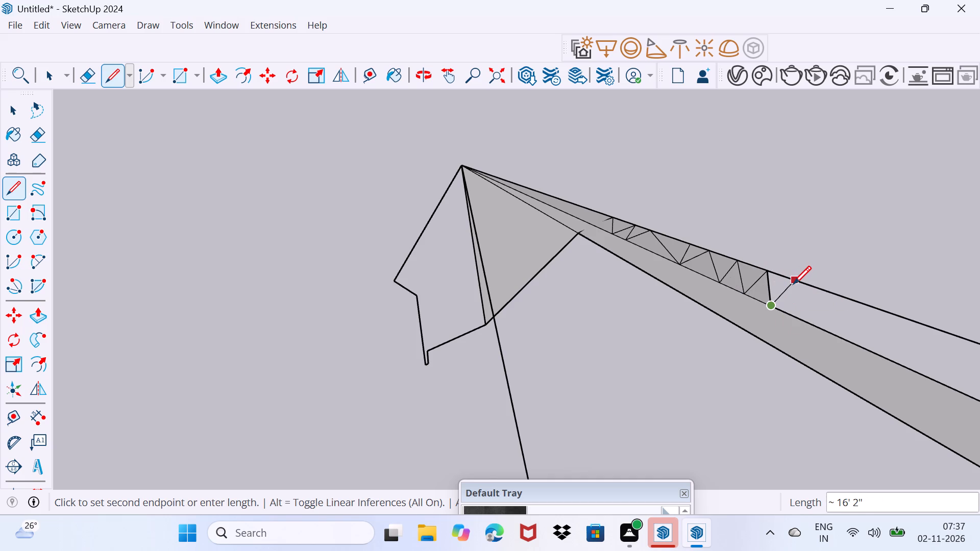
{"action": "left_click", "coordinate": [794, 284]}
{"action": "left_click", "coordinate": [796, 281]}
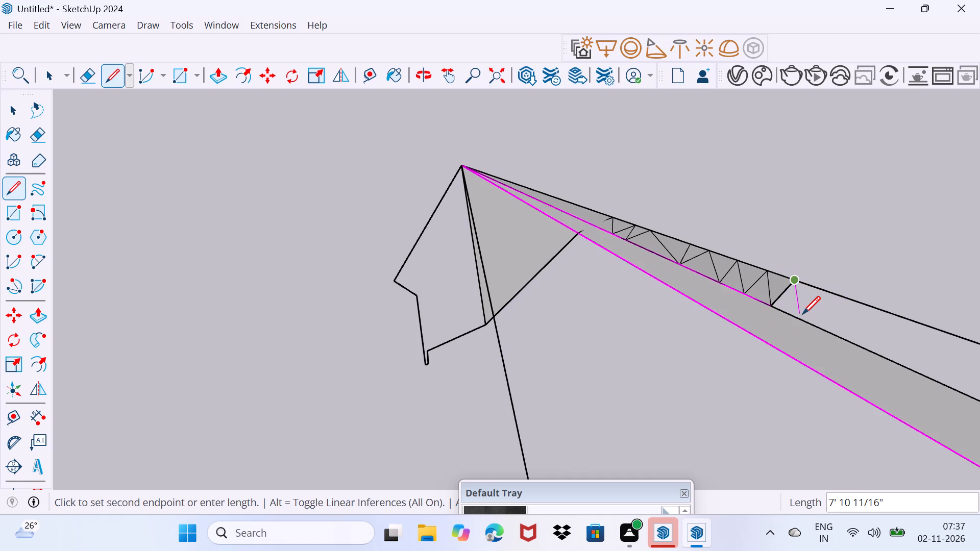
{"action": "left_click", "coordinate": [797, 315]}
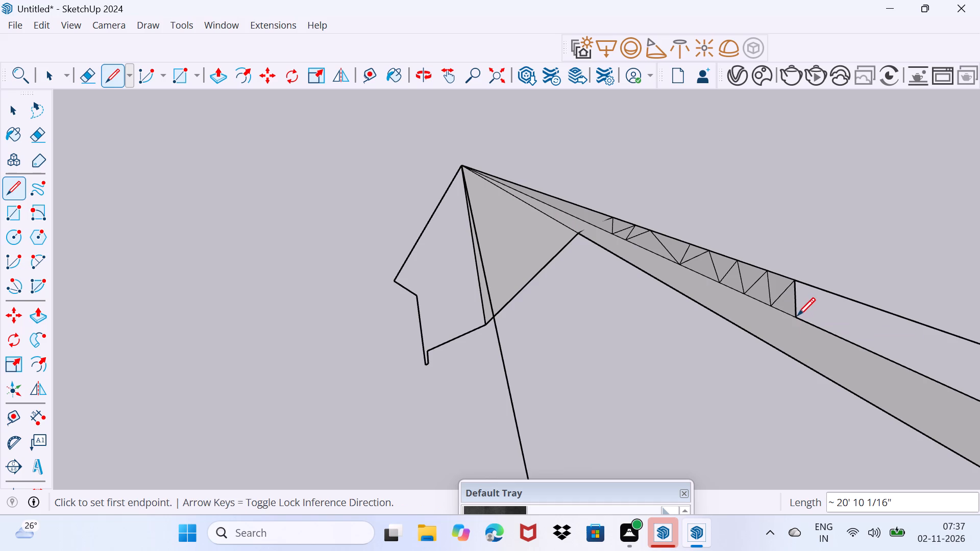
{"action": "left_click", "coordinate": [795, 321]}
{"action": "left_click", "coordinate": [830, 292]}
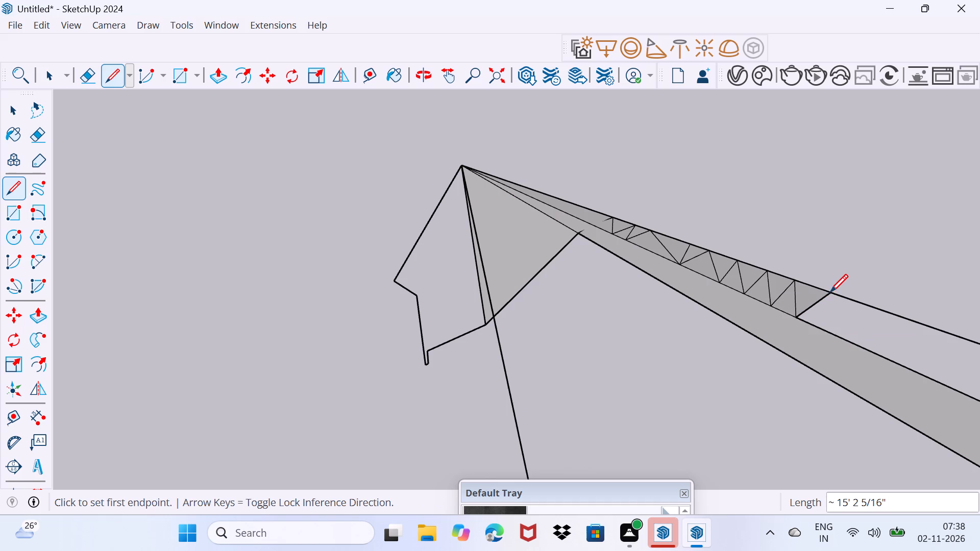
Continue the zigzag with five lines, including ones about 15' 8", 20' 1" and 16' 1" long, ending on the grey face's edge.
{"action": "left_click", "coordinate": [828, 295]}
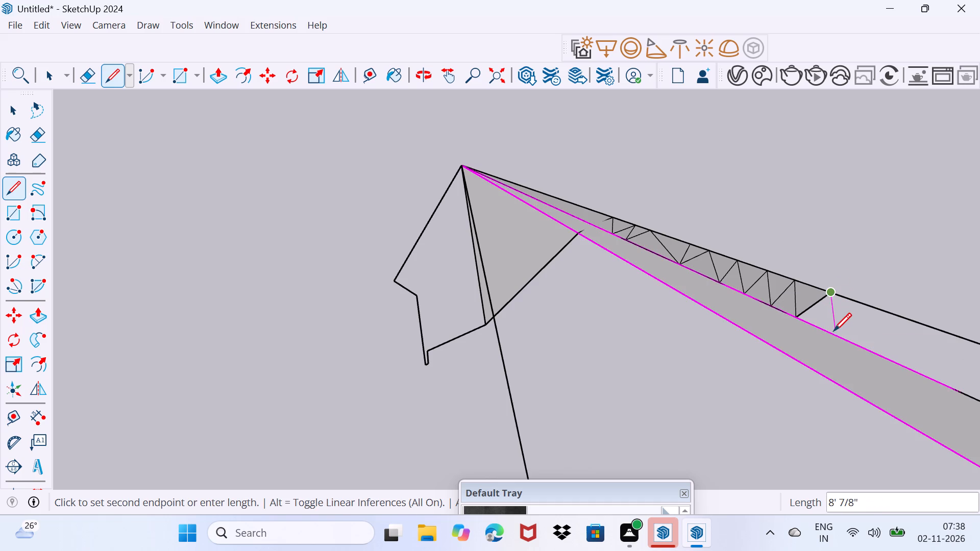
{"action": "left_click", "coordinate": [832, 331]}
{"action": "left_click", "coordinate": [832, 336]}
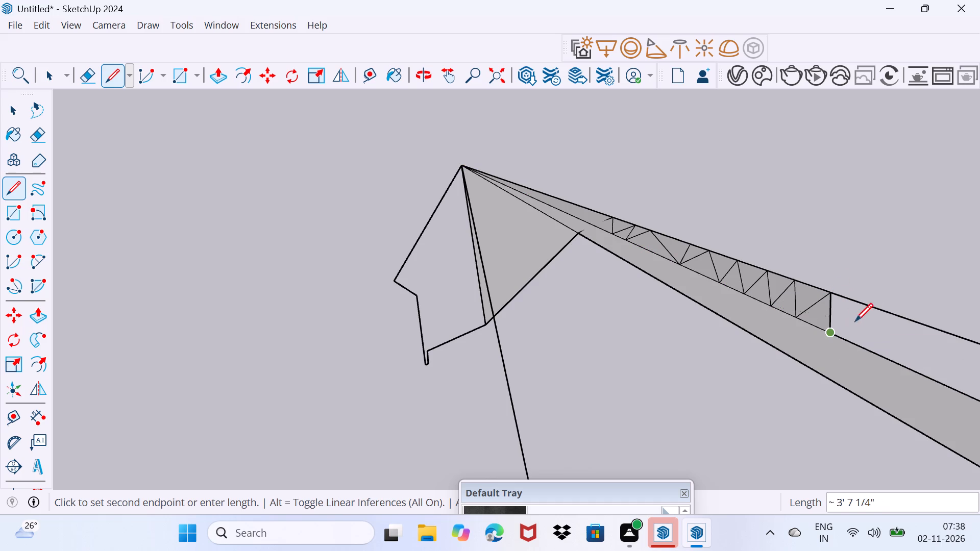
{"action": "left_click", "coordinate": [869, 307]}
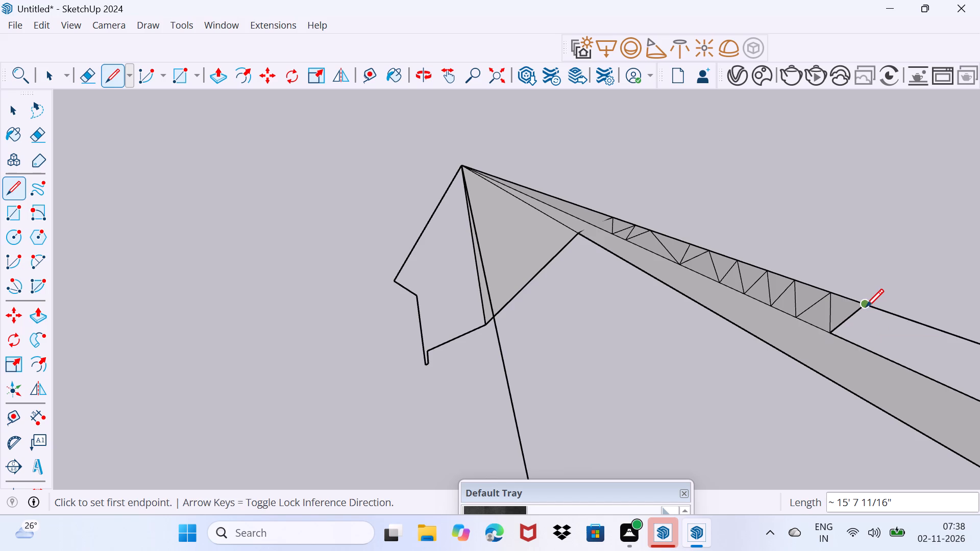
{"action": "left_click", "coordinate": [865, 306]}
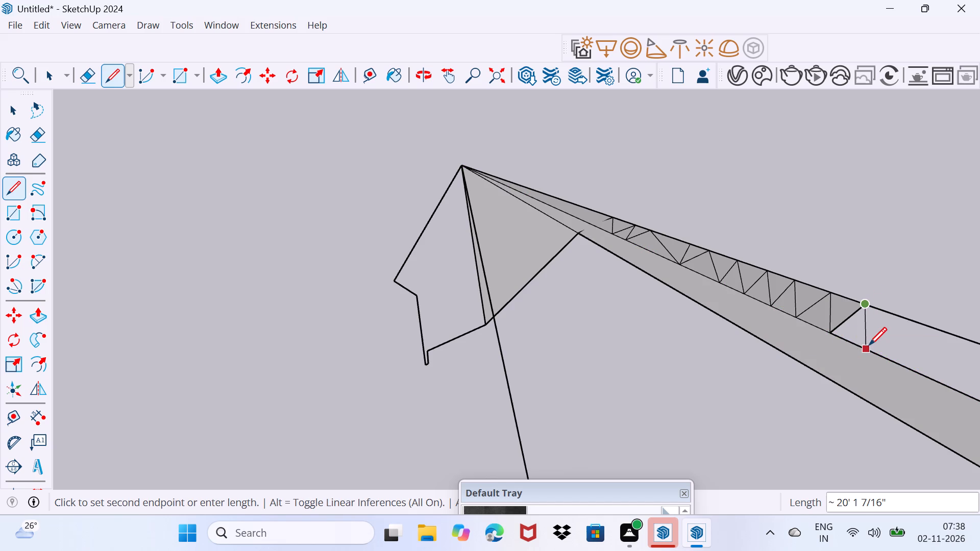
{"action": "left_click", "coordinate": [869, 345]}
{"action": "left_click", "coordinate": [870, 351]}
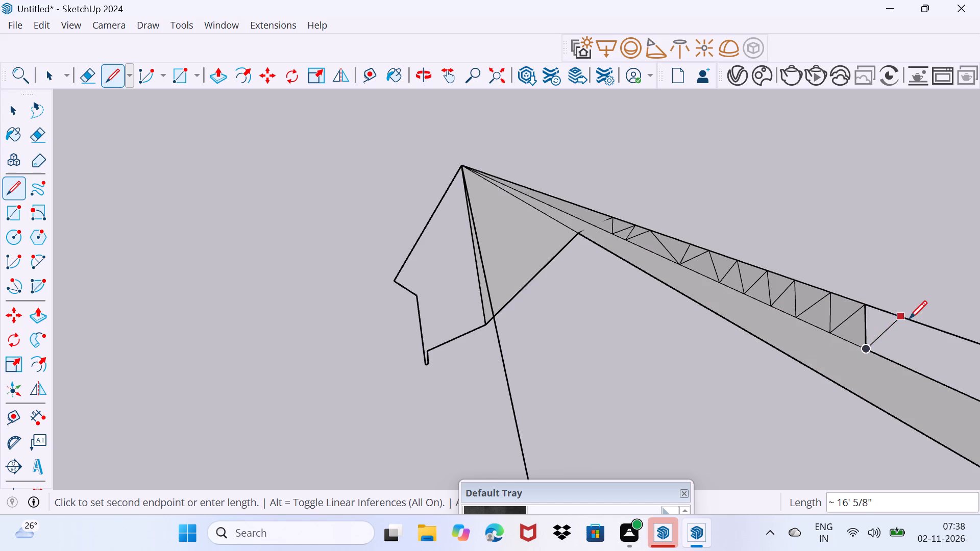
{"action": "left_click", "coordinate": [909, 318]}
{"action": "left_click", "coordinate": [906, 322]}
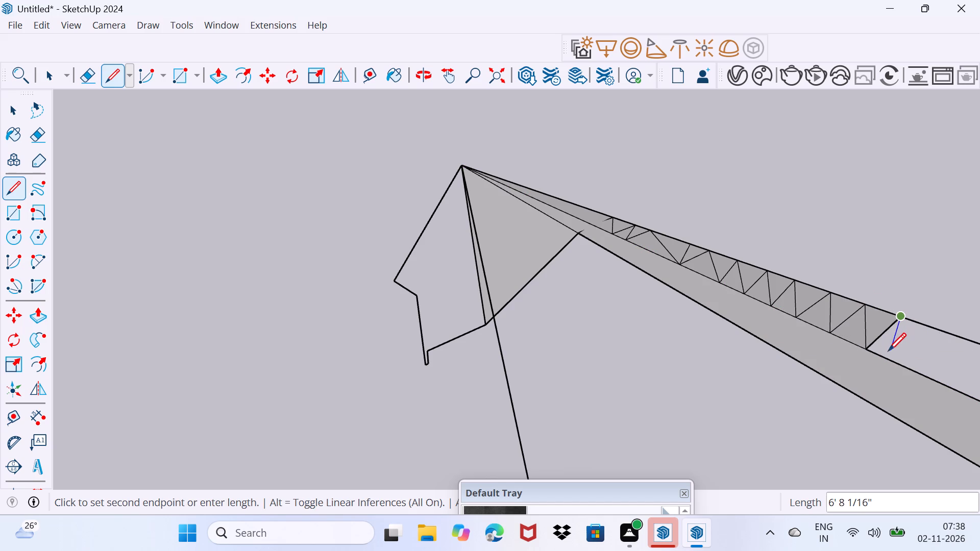
{"action": "left_click", "coordinate": [896, 359]}
{"action": "scroll", "coordinate": [896, 359], "scroll_direction": "down", "scroll_amount": 2}
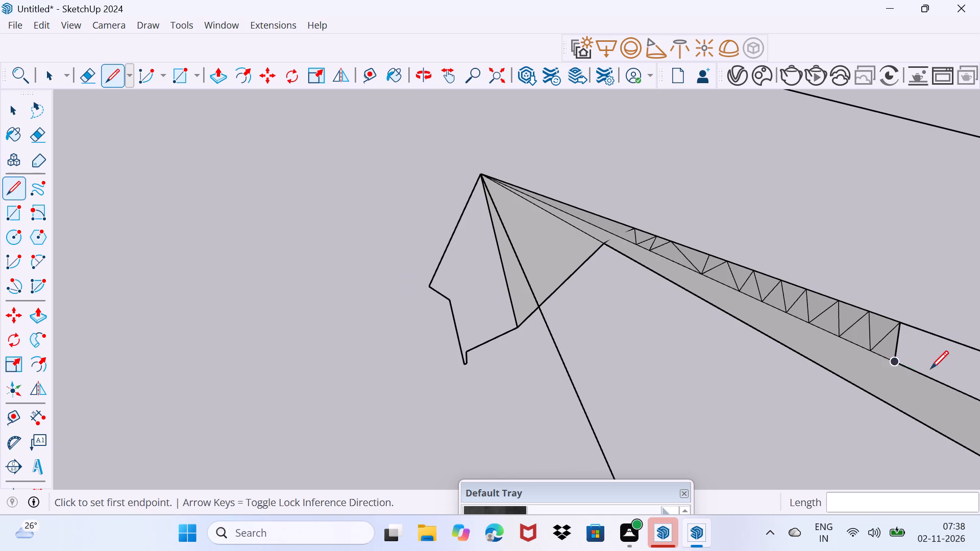
{"action": "middle_click_drag", "start_coordinate": [931, 368], "coordinate": [876, 355]}
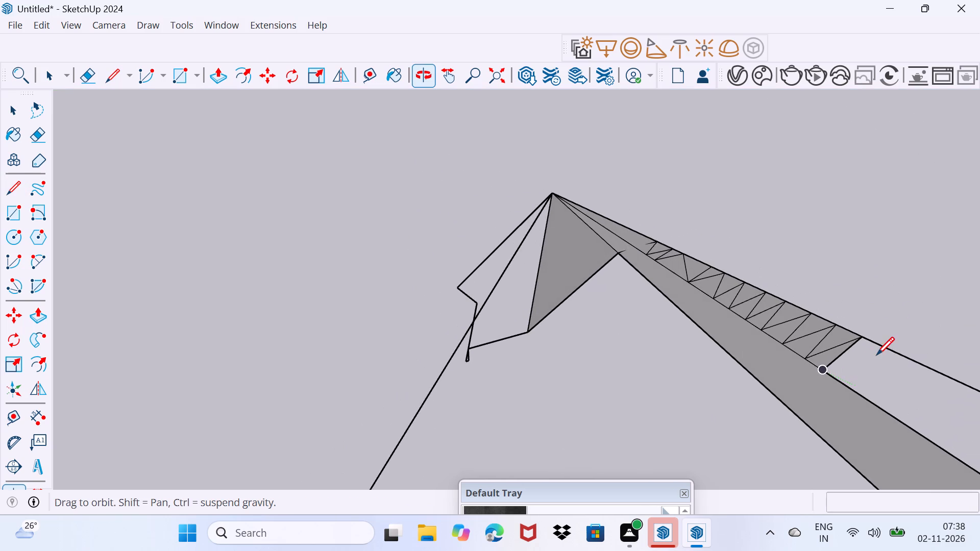
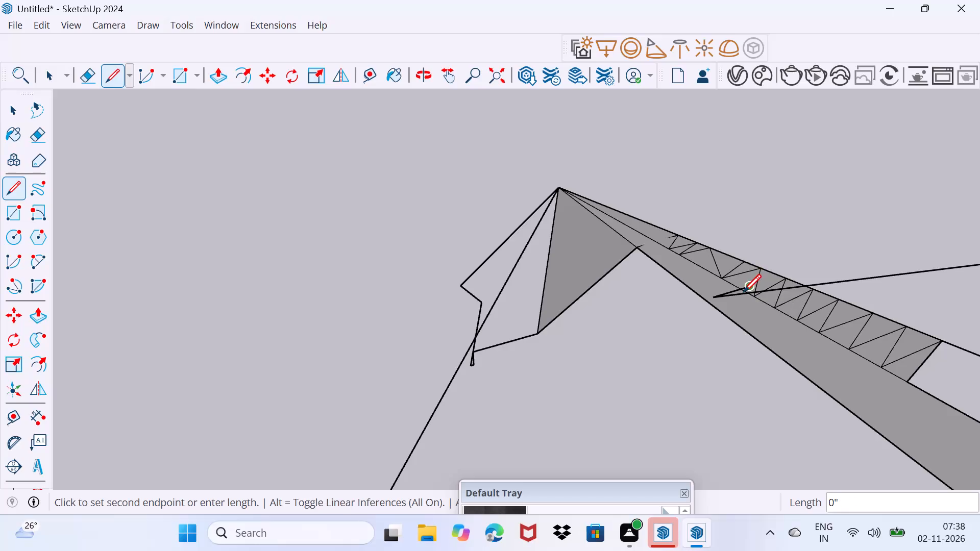
Draw connected short lines beside the braced strip's lower edge, then a long line across the opening to the triangular grey face.
{"action": "left_click", "coordinate": [743, 291]}
{"action": "left_click", "coordinate": [743, 290]}
{"action": "left_click", "coordinate": [725, 303]}
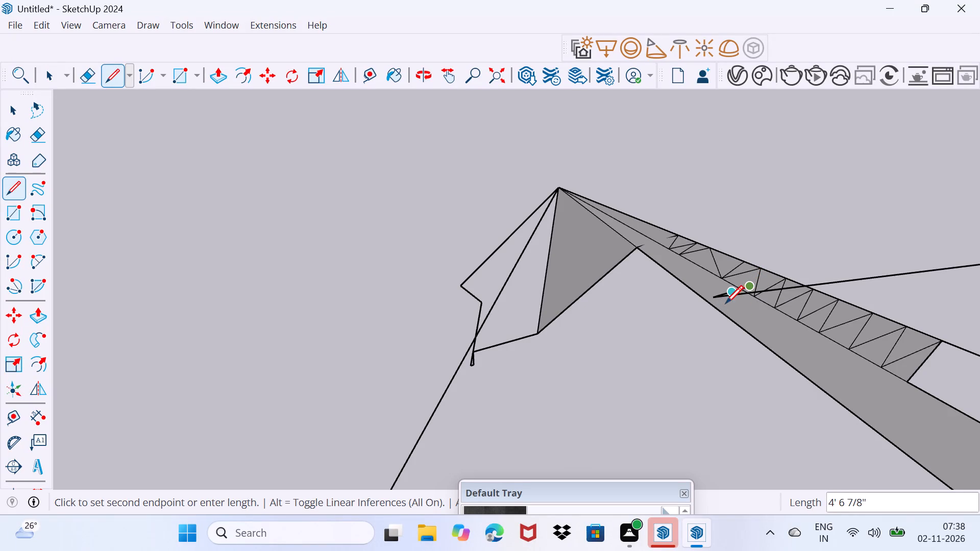
{"action": "left_click", "coordinate": [741, 294]}
{"action": "left_click", "coordinate": [746, 313]}
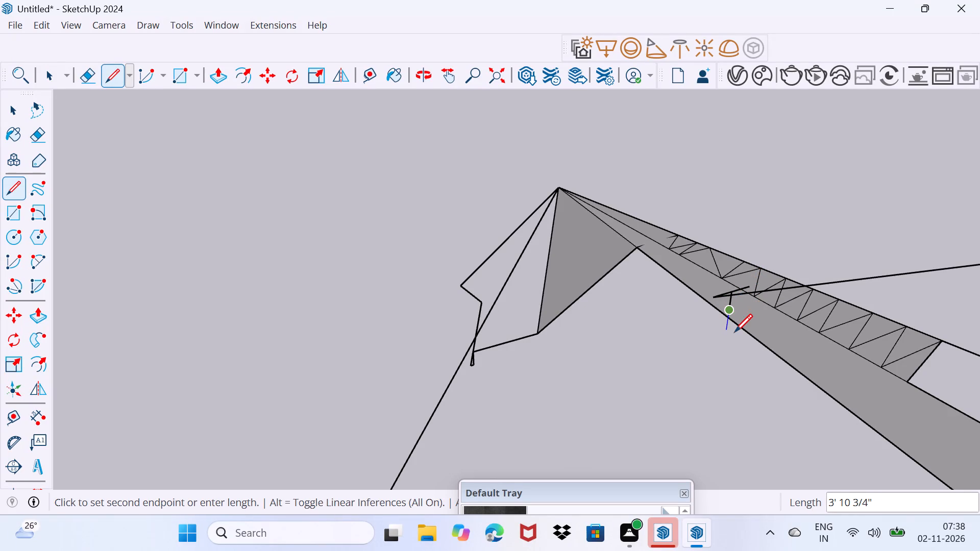
{"action": "left_click", "coordinate": [734, 332]}
{"action": "left_click", "coordinate": [767, 305]}
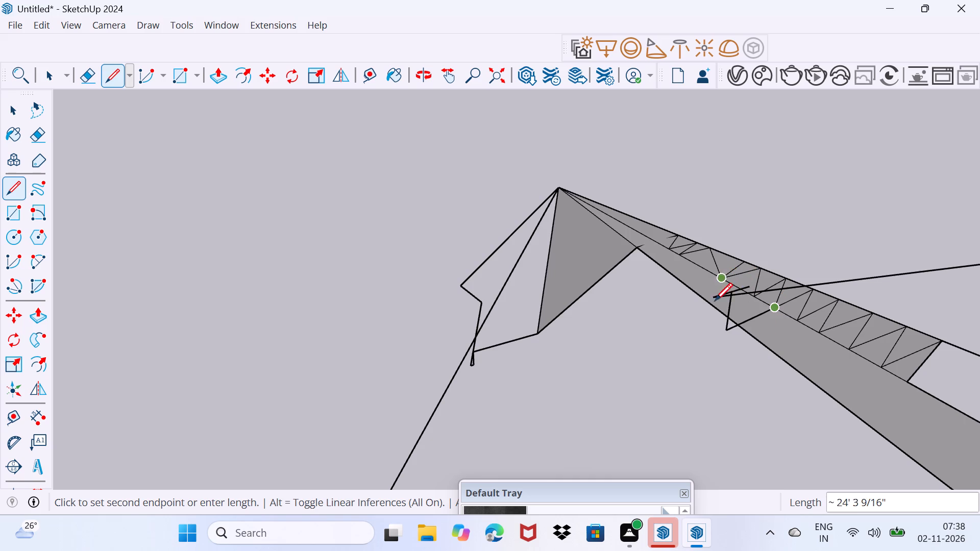
{"action": "left_click", "coordinate": [538, 308]}
Draw branching lines on the triangular grey face, starting about 12' 5" in from its outer edge and ending about 24' 7" to its inner edge.
{"action": "left_click", "coordinate": [541, 301]}
{"action": "left_click", "coordinate": [562, 281]}
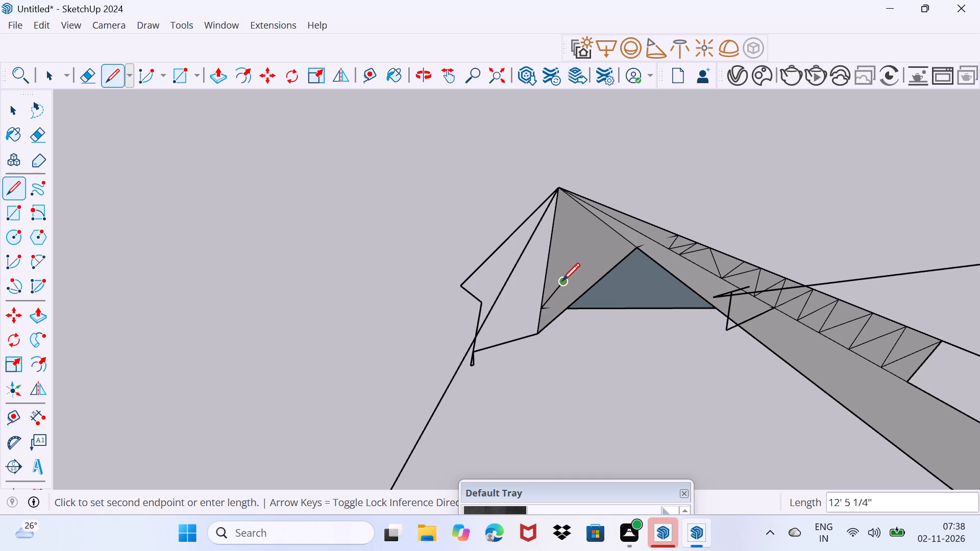
{"action": "left_click_drag", "start_coordinate": [562, 281], "coordinate": [648, 254]}
{"action": "left_click", "coordinate": [596, 253]}
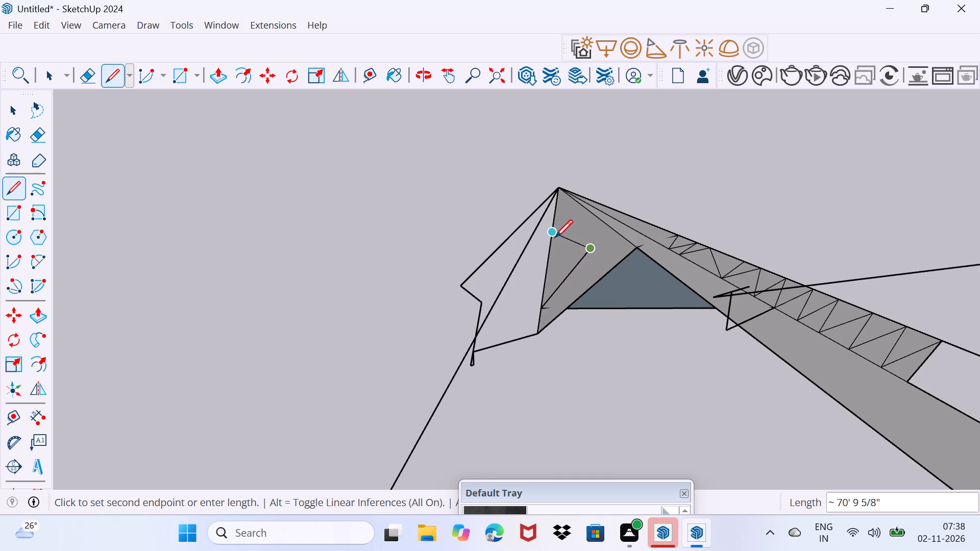
{"action": "left_click", "coordinate": [555, 237]}
{"action": "left_click", "coordinate": [594, 243]}
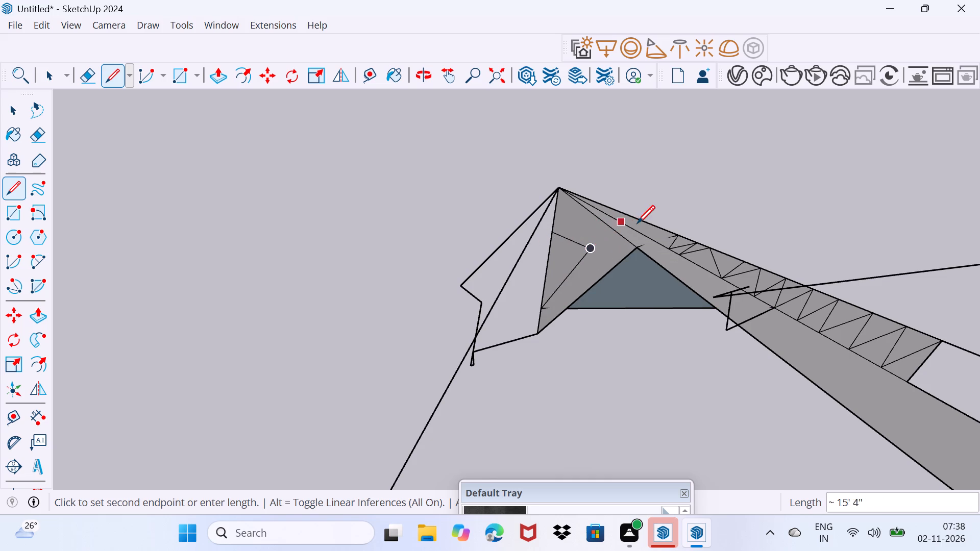
{"action": "scroll", "coordinate": [607, 234], "scroll_direction": "up", "scroll_amount": 9}
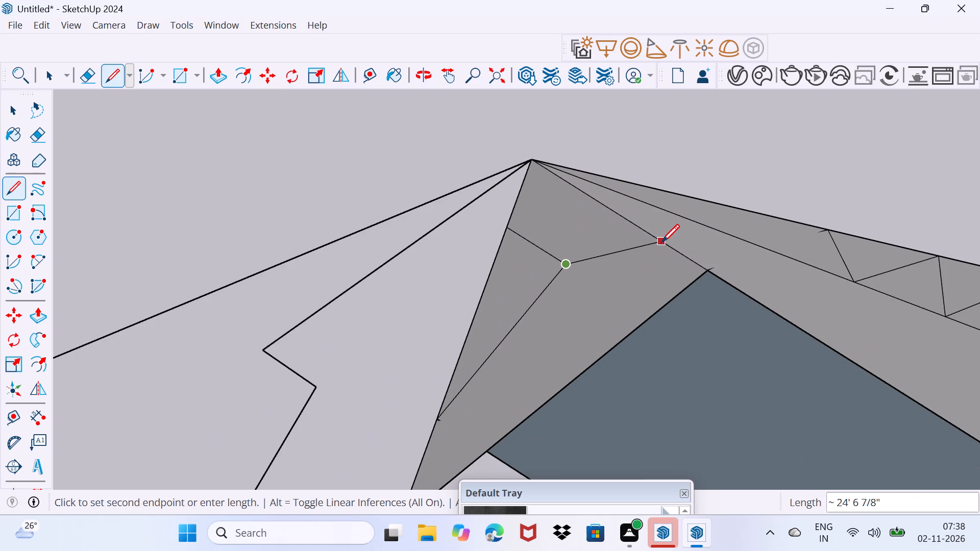
{"action": "left_click", "coordinate": [661, 242]}
Draw a line about 14' 5" long off the last brace, and continue about 53' 6" to the triangular face's outer edge.
{"action": "left_click", "coordinate": [608, 248]}
{"action": "left_click", "coordinate": [585, 227]}
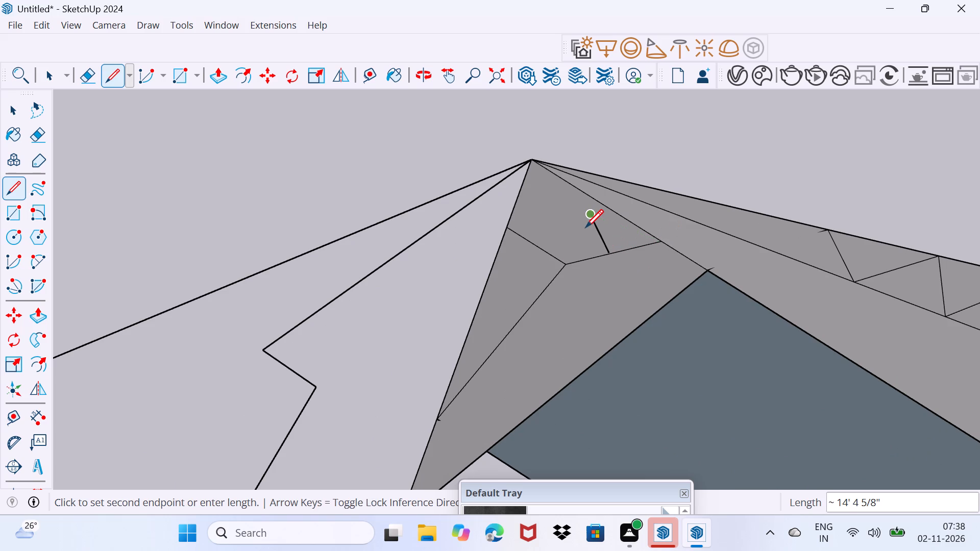
{"action": "scroll", "coordinate": [585, 222], "scroll_direction": "up", "scroll_amount": 3}
{"action": "middle_click_drag", "start_coordinate": [585, 222], "coordinate": [625, 265]}
{"action": "scroll", "coordinate": [585, 222], "scroll_direction": "down", "scroll_amount": 1}
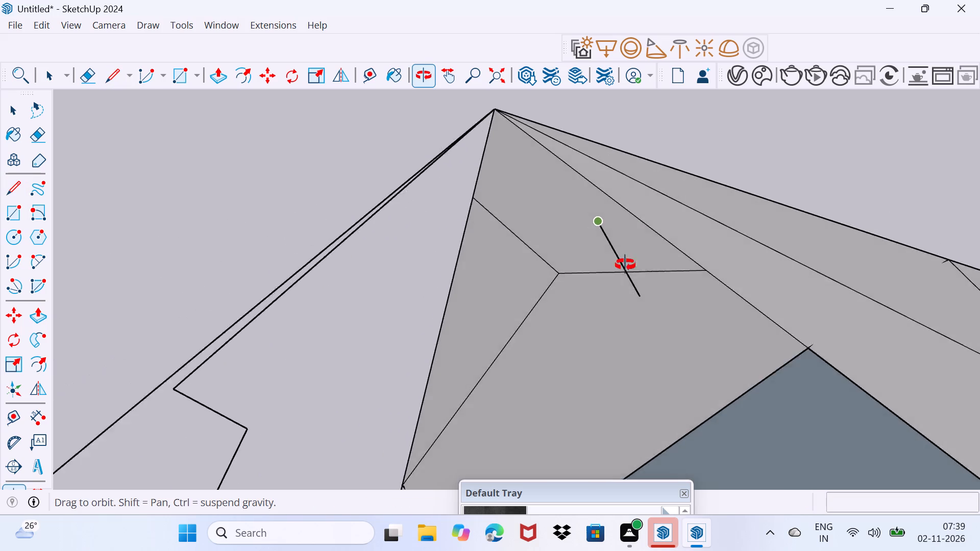
{"action": "middle_click_drag", "start_coordinate": [625, 265], "coordinate": [756, 284]}
{"action": "left_click", "coordinate": [627, 210]}
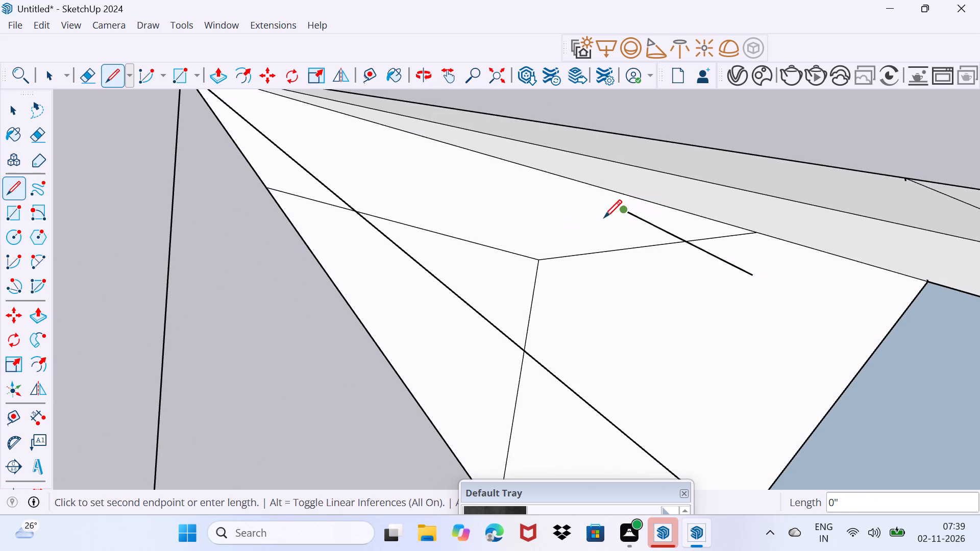
{"action": "left_click", "coordinate": [327, 278]}
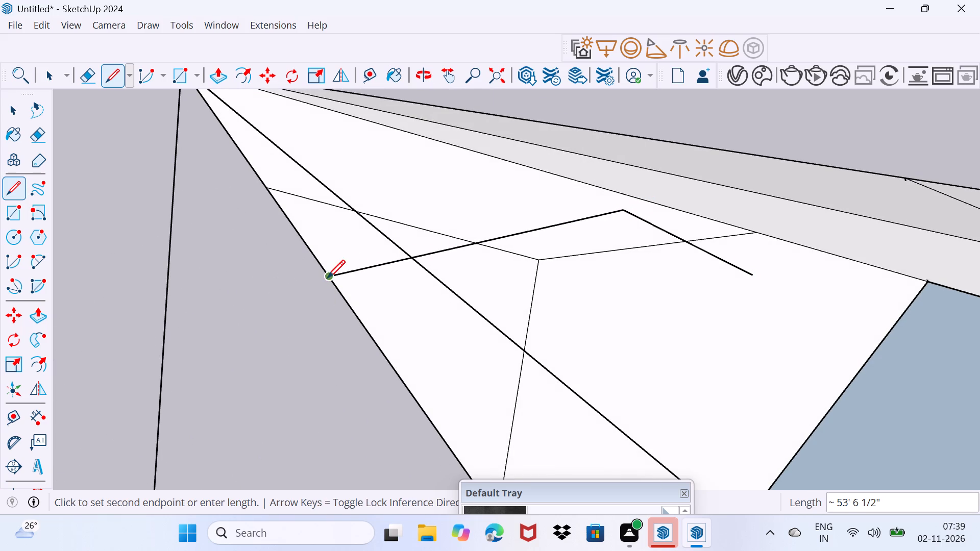
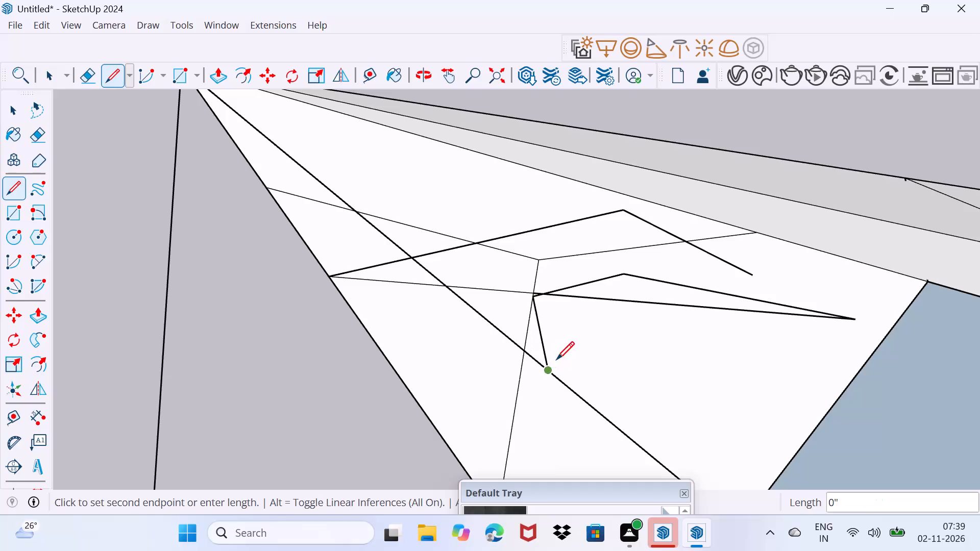
Draw connected short lines from the brace vertex on the diagonal edge around a small box outline, ending with about 23' 10" to the long brace.
{"action": "left_click", "coordinate": [574, 334]}
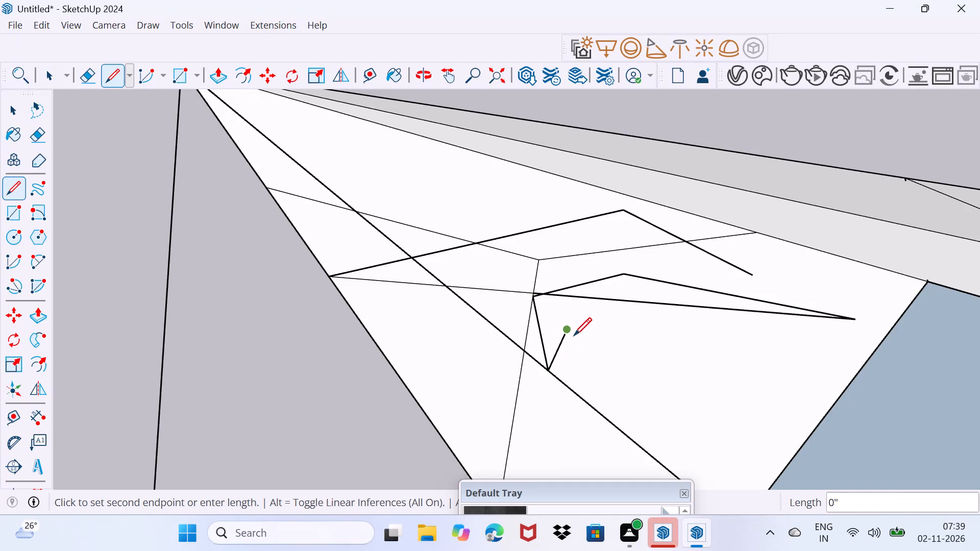
{"action": "left_click", "coordinate": [575, 342]}
{"action": "left_click", "coordinate": [596, 352]}
{"action": "left_click", "coordinate": [598, 339]}
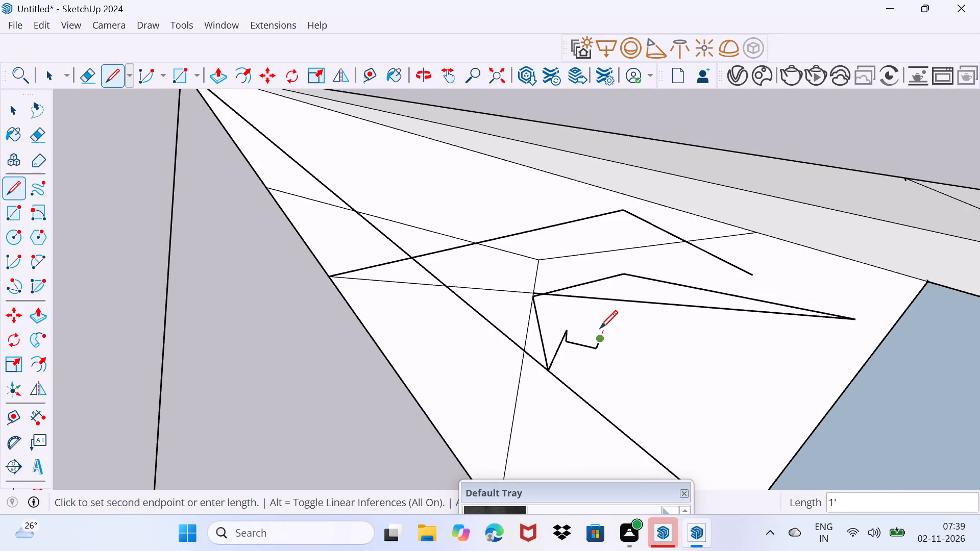
{"action": "left_click", "coordinate": [600, 328]}
{"action": "left_click", "coordinate": [561, 314]}
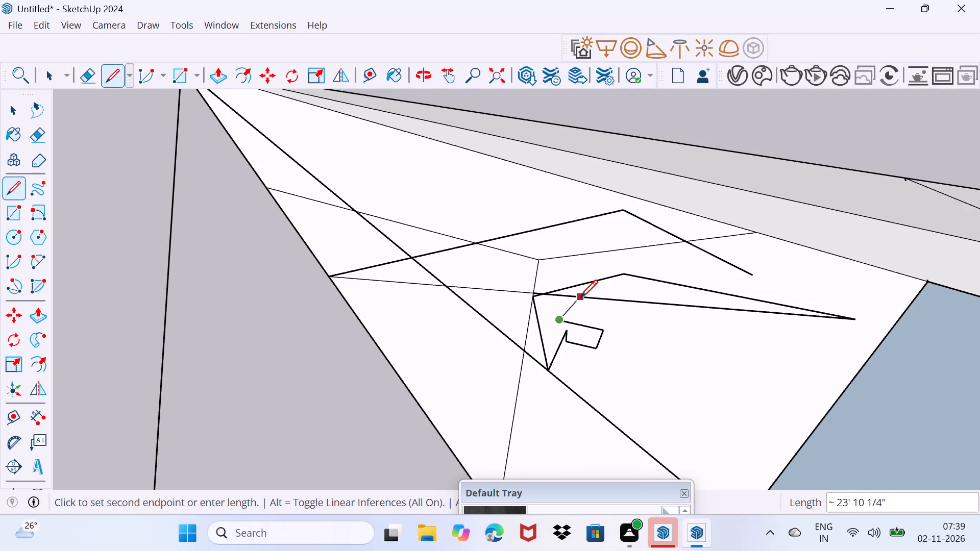
{"action": "left_click", "coordinate": [580, 297]}
Draw short zigzag lines between the long brace and the small box outline, including segments about 23' 1" and 22' 5" long.
{"action": "left_click", "coordinate": [578, 303]}
{"action": "left_click", "coordinate": [581, 314]}
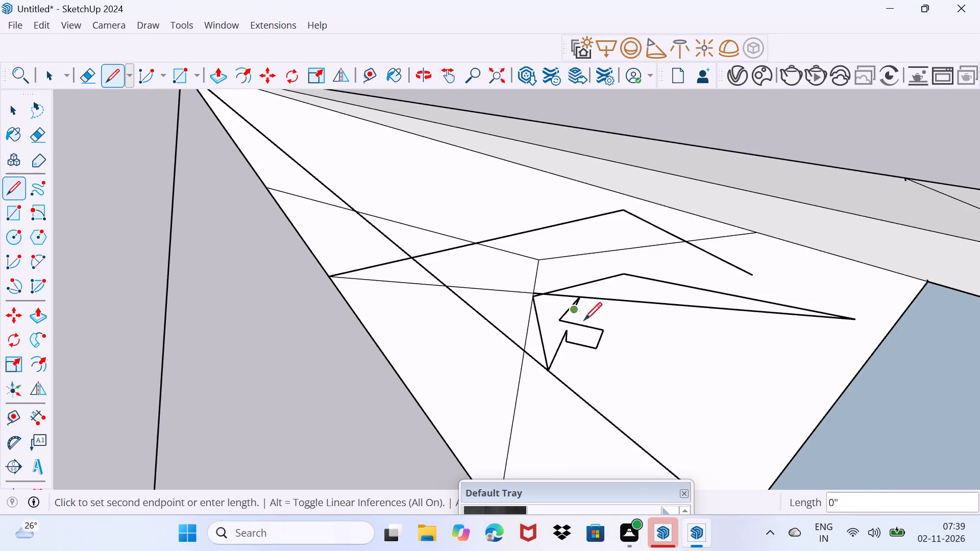
{"action": "left_click", "coordinate": [590, 327]}
{"action": "left_click", "coordinate": [591, 325]}
{"action": "left_click", "coordinate": [600, 312]}
{"action": "left_click", "coordinate": [608, 303]}
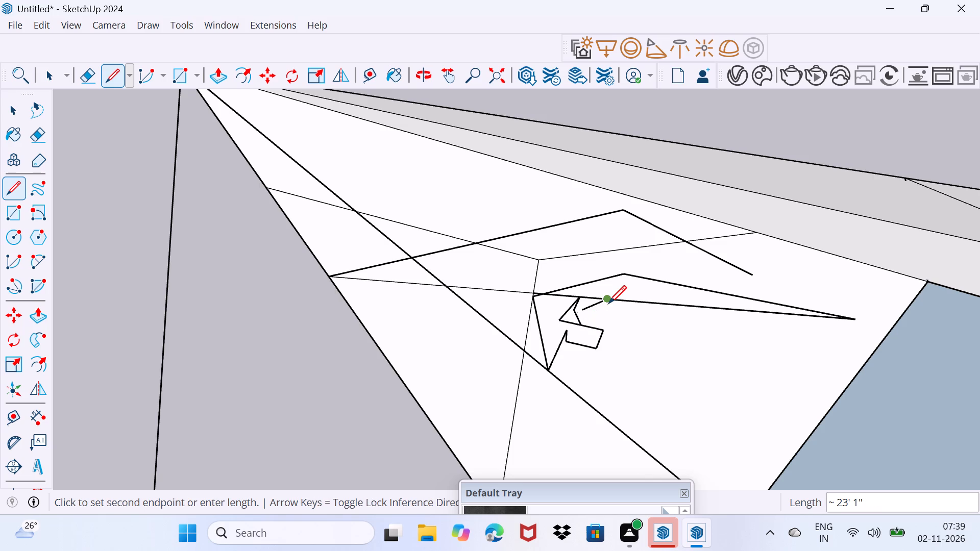
{"action": "left_click", "coordinate": [603, 308]}
{"action": "left_click", "coordinate": [593, 325]}
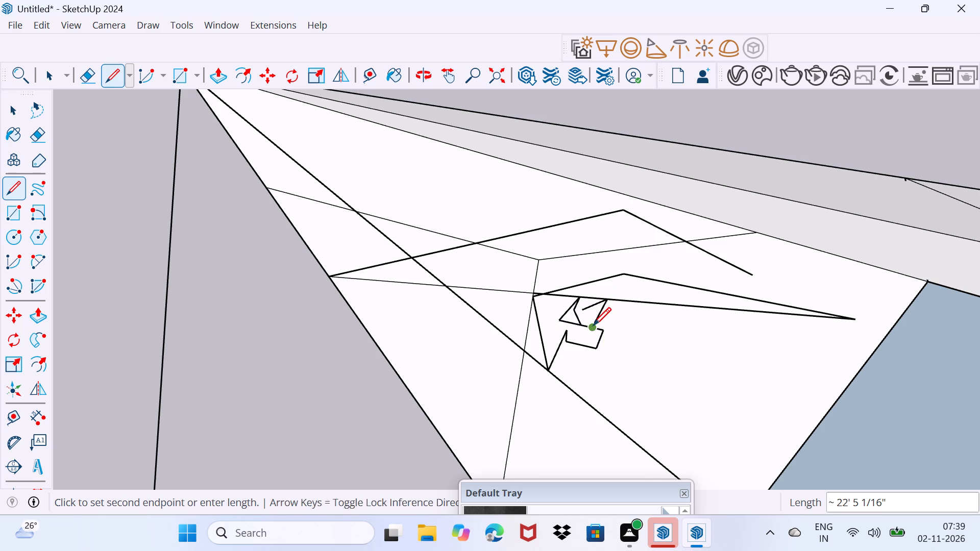
Draw a brace about 22' 9" long from the small box's corner to the long brace, and short lines back down beside the box.
{"action": "left_click", "coordinate": [598, 314]}
{"action": "left_click", "coordinate": [617, 298]}
{"action": "left_click_drag", "start_coordinate": [613, 308], "coordinate": [606, 317]}
{"action": "left_click", "coordinate": [599, 334]}
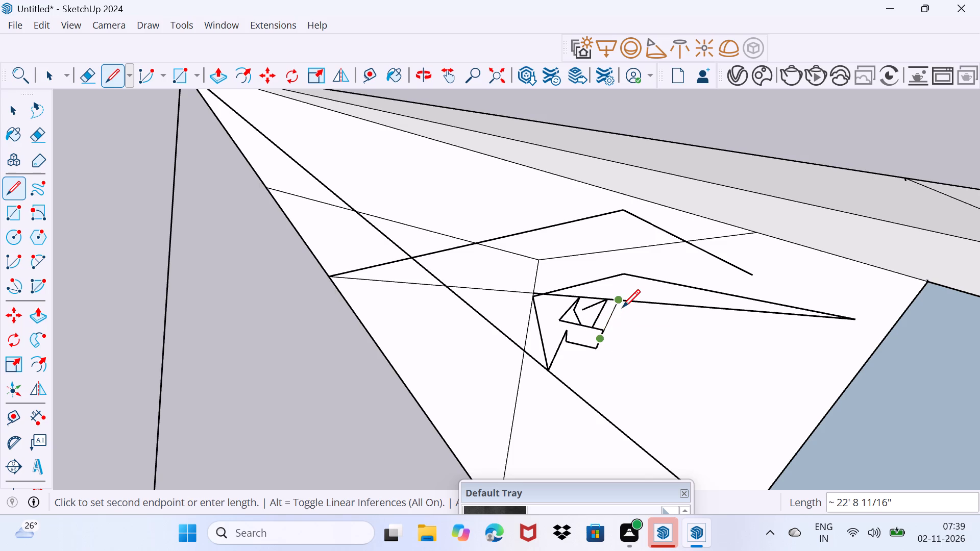
{"action": "left_click", "coordinate": [624, 305]}
{"action": "left_click", "coordinate": [616, 322]}
{"action": "left_click", "coordinate": [626, 342]}
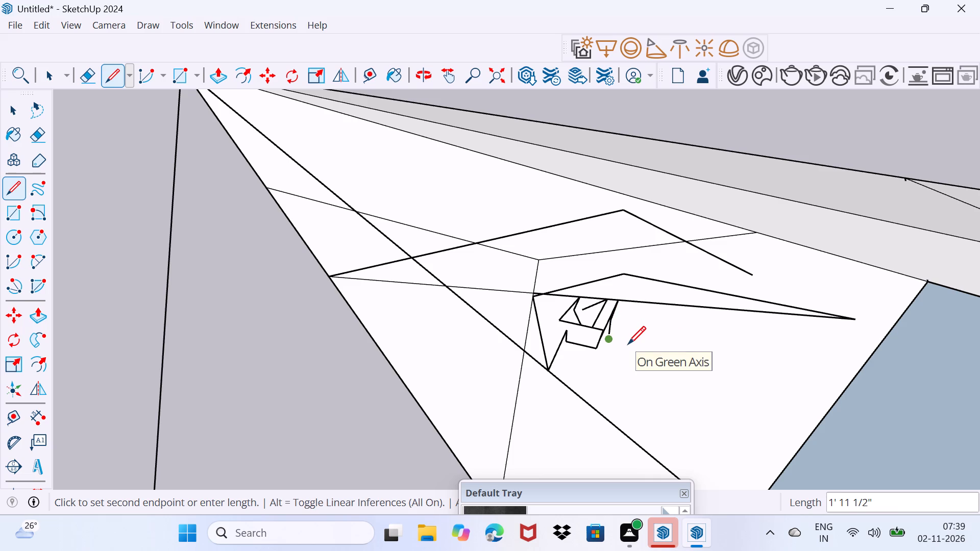
{"action": "left_click", "coordinate": [628, 344]}
Draw a long two-segment line from the open white face beyond the small box, across the braces, toward the upper sloping strip.
{"action": "left_click", "coordinate": [727, 366]}
{"action": "scroll", "coordinate": [587, 308], "scroll_direction": "up", "scroll_amount": 1}
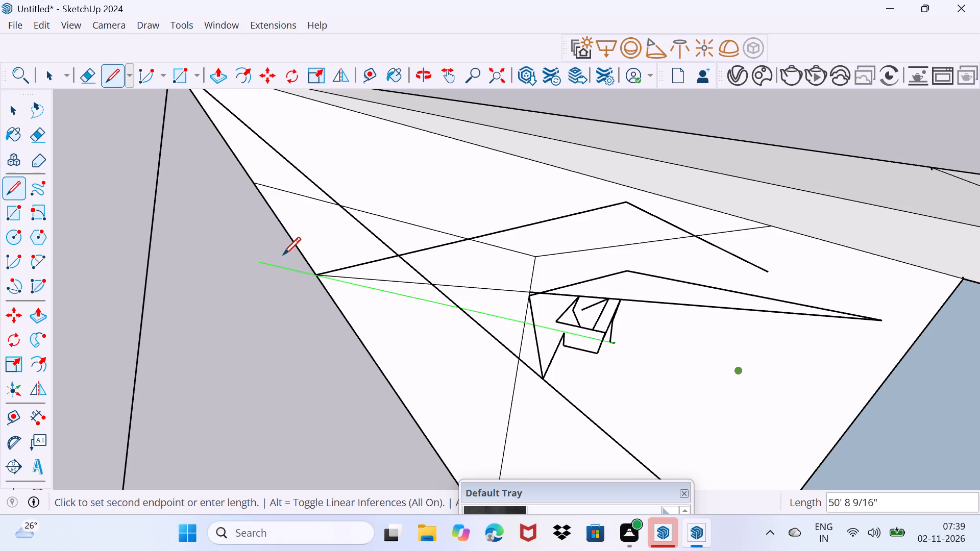
{"action": "left_click", "coordinate": [528, 218]}
{"action": "left_click", "coordinate": [418, 168]}
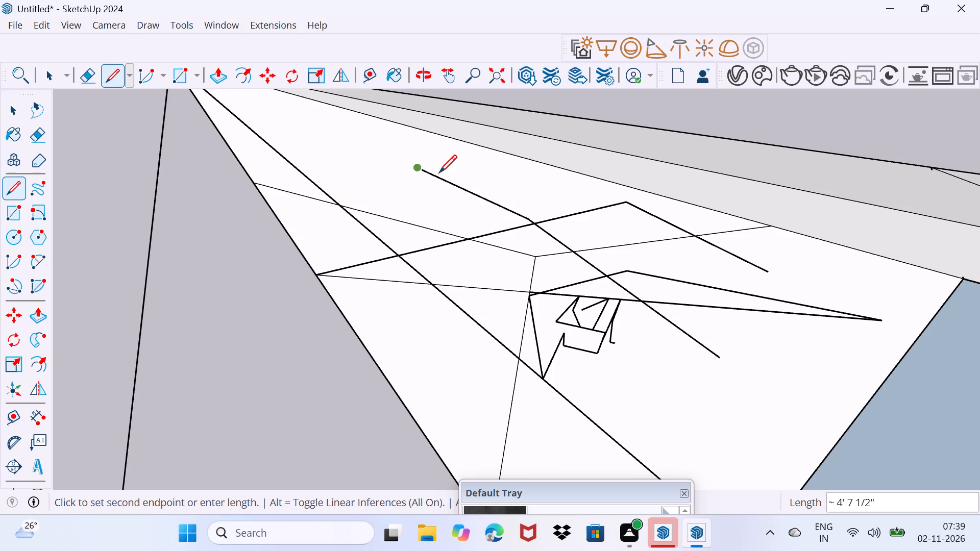
{"action": "left_click", "coordinate": [439, 172]}
Draw a line about 22' 8" long from the upper segment's midpoint across the small box, and loop it back to the box's inner corner.
{"action": "left_click", "coordinate": [463, 189]}
{"action": "left_click", "coordinate": [463, 189]}
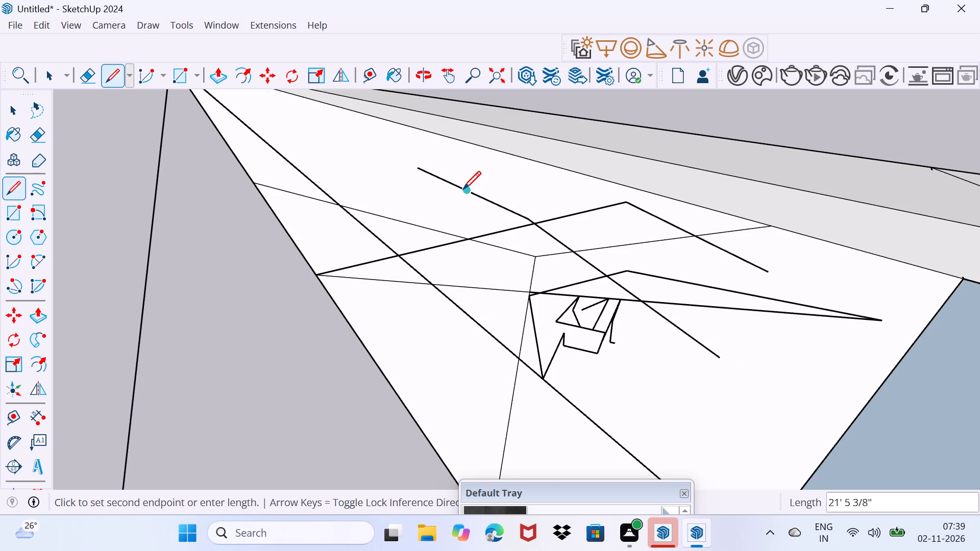
{"action": "left_click", "coordinate": [468, 187]}
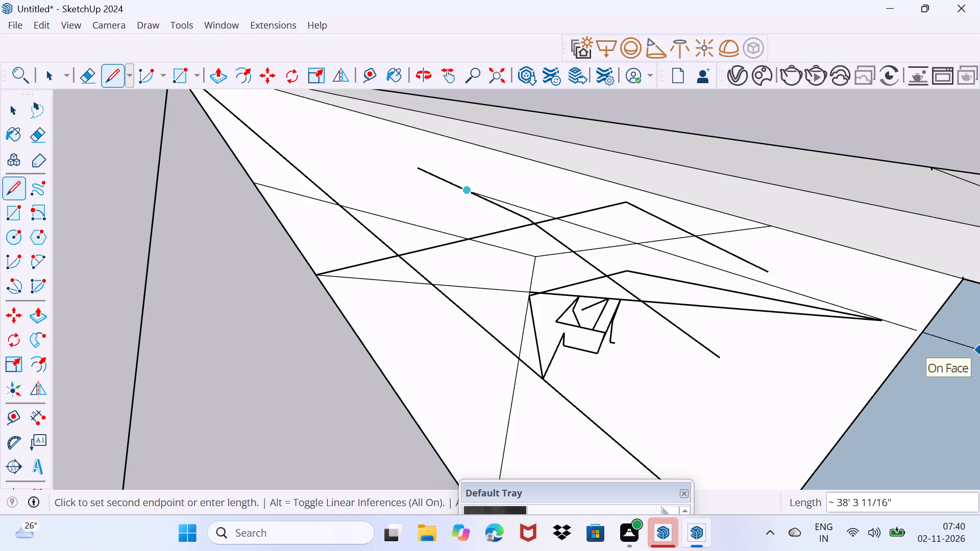
{"action": "left_click", "coordinate": [622, 391]}
{"action": "left_click", "coordinate": [653, 378]}
{"action": "left_click", "coordinate": [619, 345]}
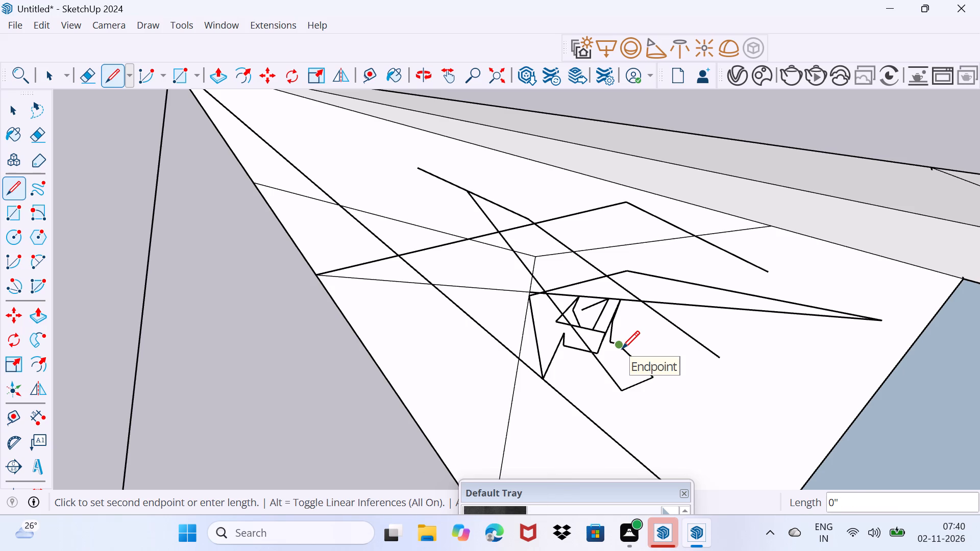
{"action": "left_click", "coordinate": [559, 343]}
{"action": "left_click", "coordinate": [562, 339]}
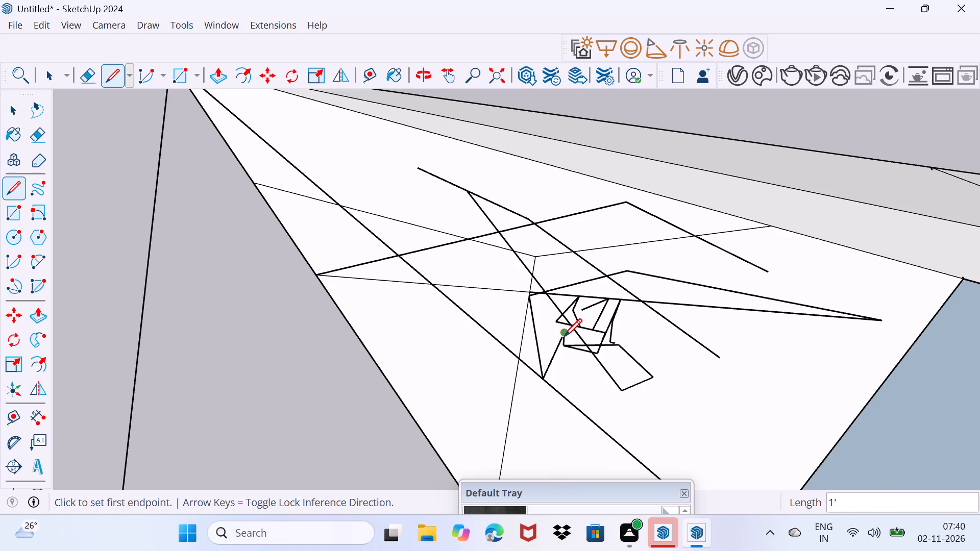
Draw a short connection inside the small box, and a zigzag chain starting about 3' 6" from its inner corner to the loop's lower corner.
{"action": "left_click", "coordinate": [564, 336]}
{"action": "left_click", "coordinate": [578, 318]}
{"action": "left_click", "coordinate": [571, 334]}
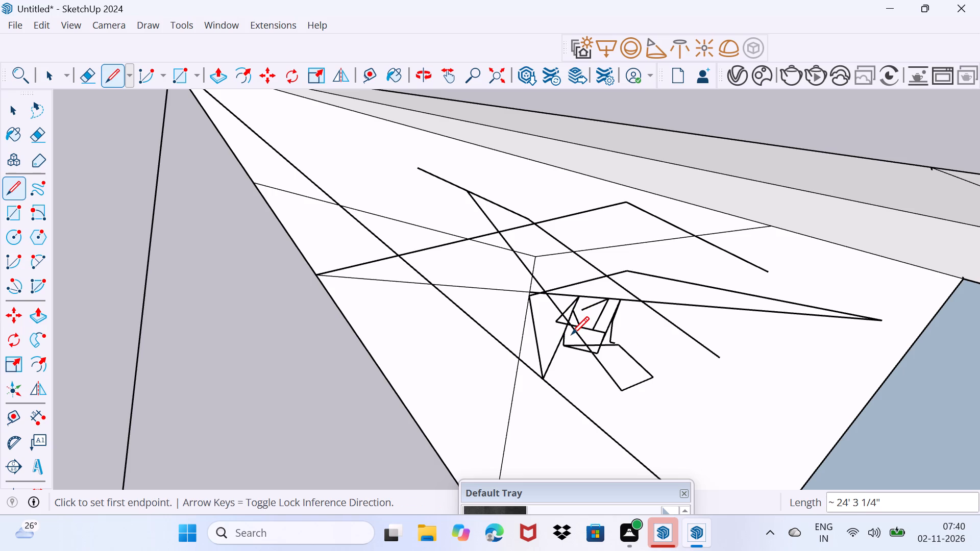
{"action": "left_click", "coordinate": [571, 334]}
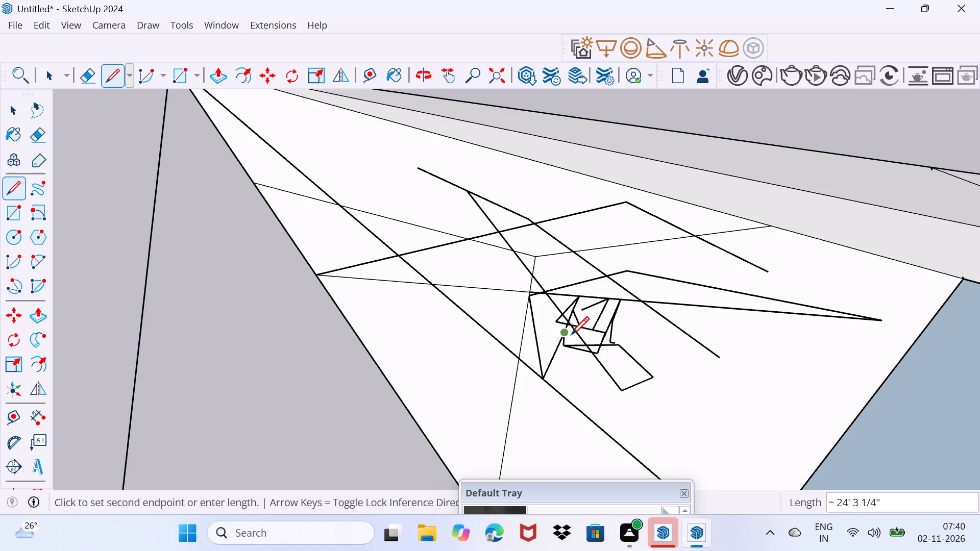
{"action": "left_click", "coordinate": [576, 378]}
{"action": "left_click", "coordinate": [599, 368]}
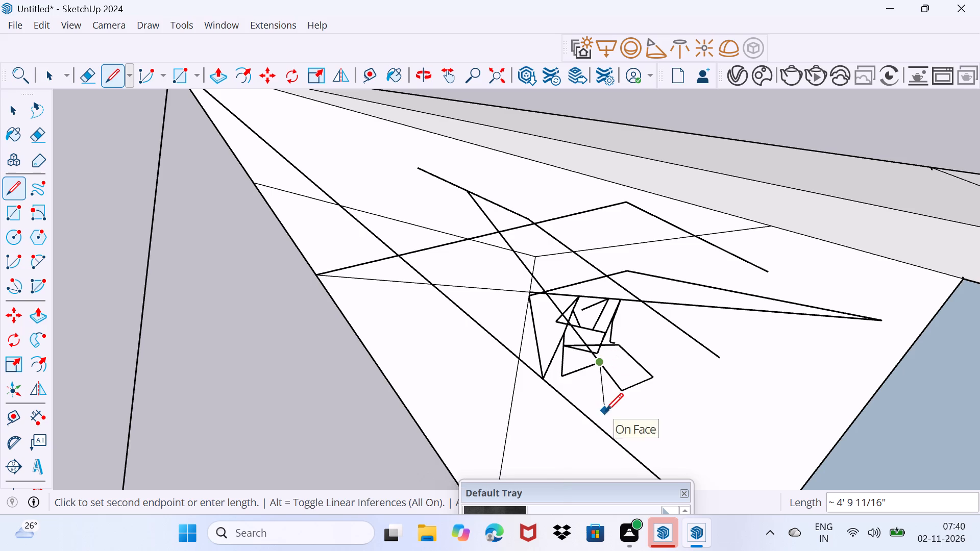
{"action": "left_click", "coordinate": [605, 411]}
{"action": "left_click", "coordinate": [626, 402]}
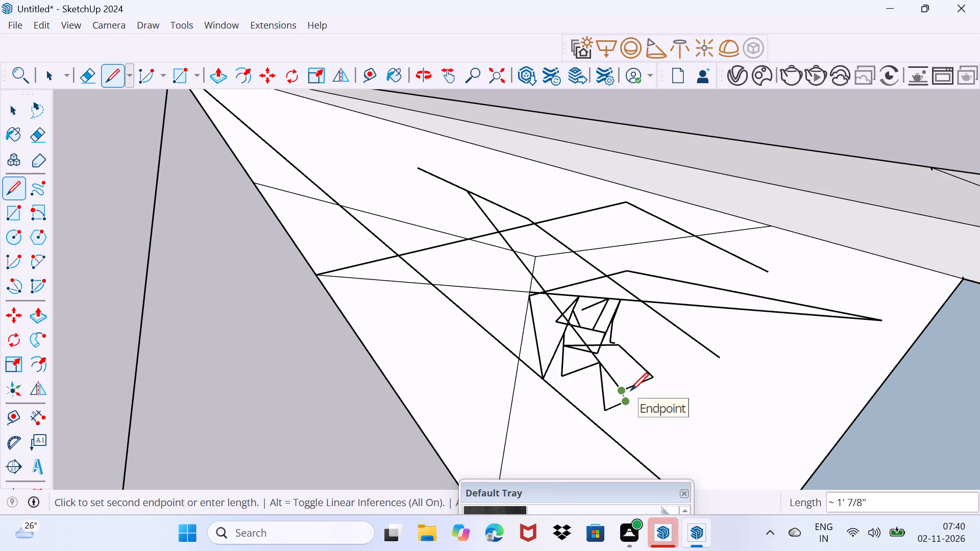
{"action": "left_click", "coordinate": [630, 390]}
{"action": "left_click", "coordinate": [639, 390]}
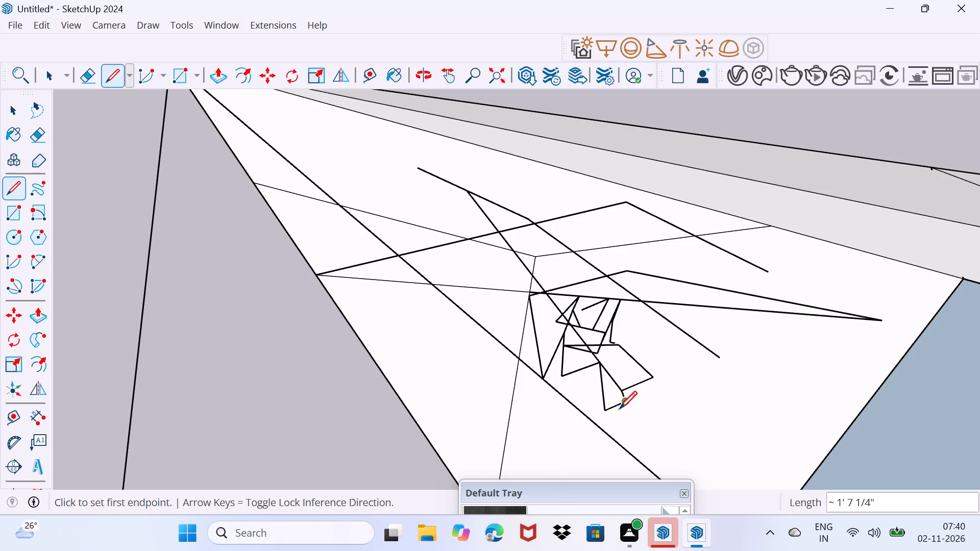
Extend the zigzag with segments about 1' 10" and 2' 10" long, and connect it to the loop's outer corner.
{"action": "left_click", "coordinate": [619, 409]}
{"action": "left_click", "coordinate": [640, 388]}
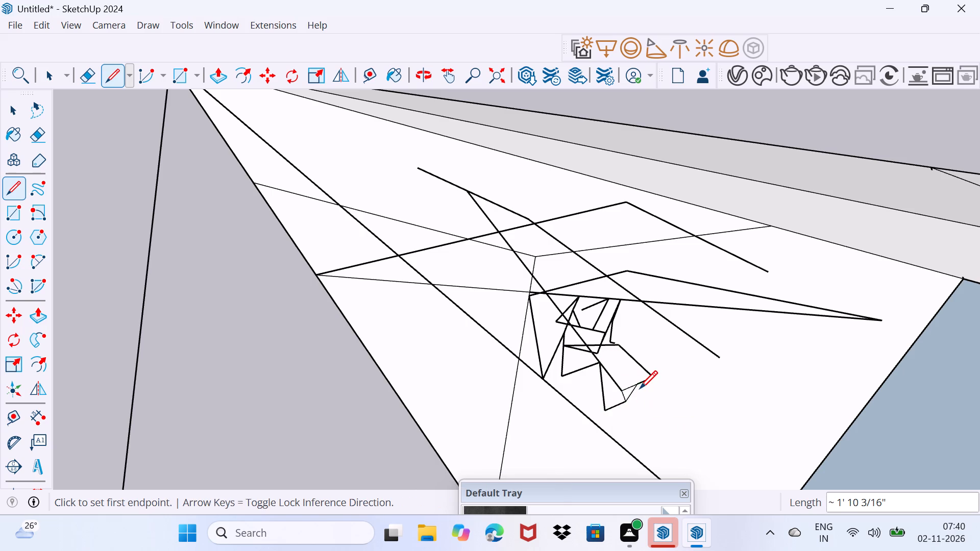
{"action": "left_click", "coordinate": [641, 380]}
{"action": "left_click", "coordinate": [658, 407]}
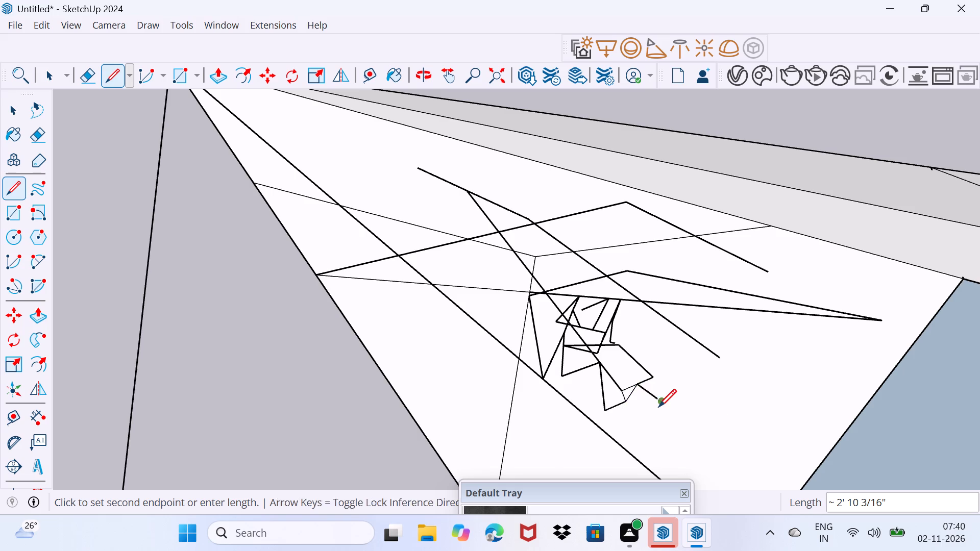
{"action": "left_click", "coordinate": [653, 378]}
Draw crossing braces from the loop's outer corner to the long line's end, including segments about 6', 4' 7", 6' 4" and 4' 11" long.
{"action": "left_click", "coordinate": [653, 378]}
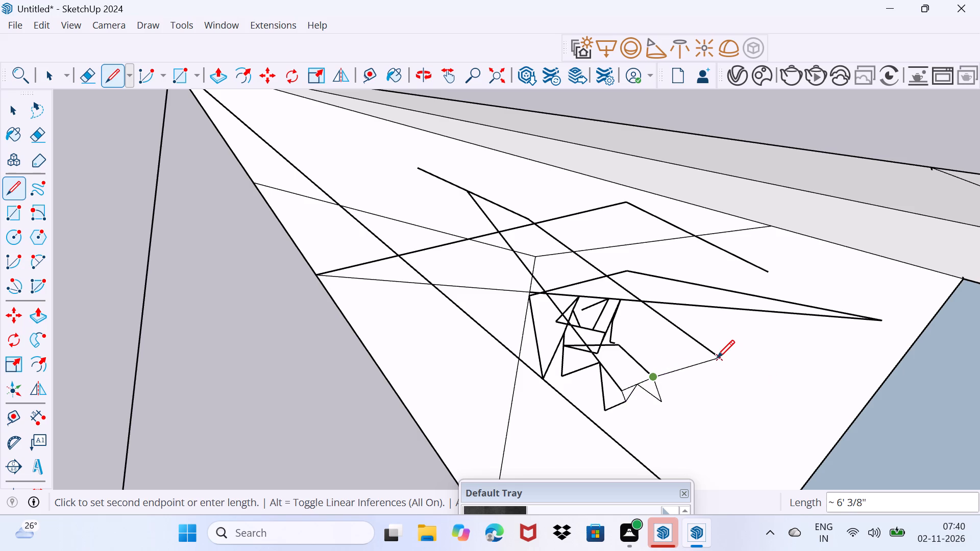
{"action": "left_click", "coordinate": [717, 358]}
{"action": "left_click", "coordinate": [746, 388]}
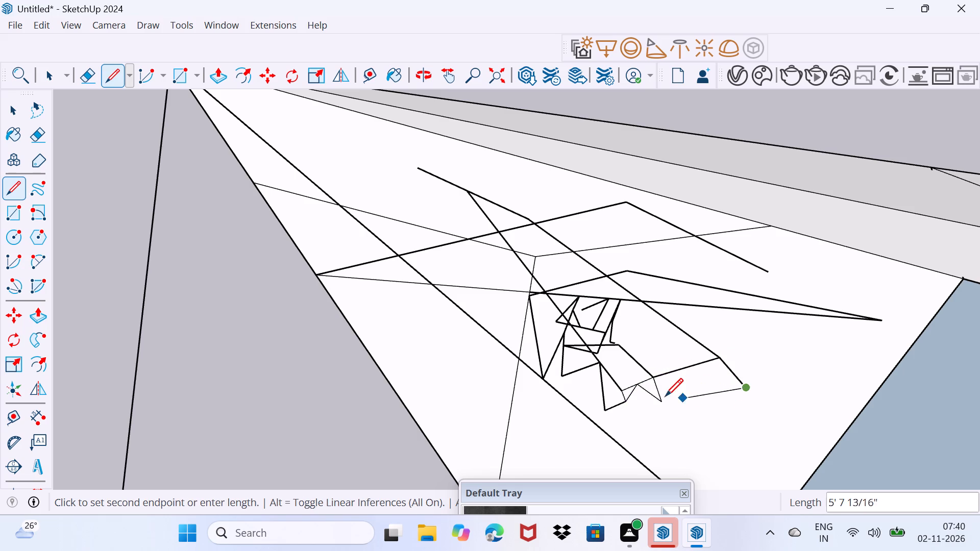
{"action": "left_click", "coordinate": [658, 399]}
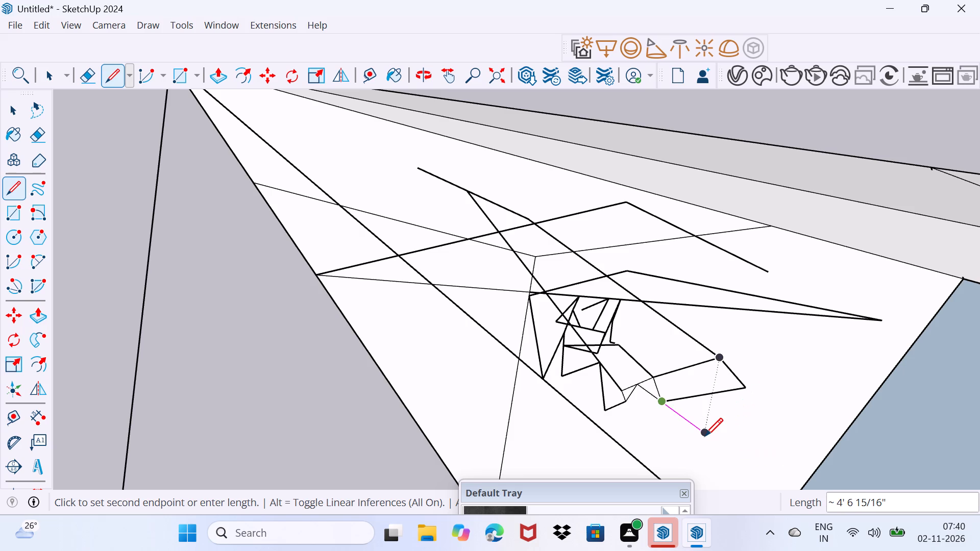
{"action": "left_click", "coordinate": [705, 436]}
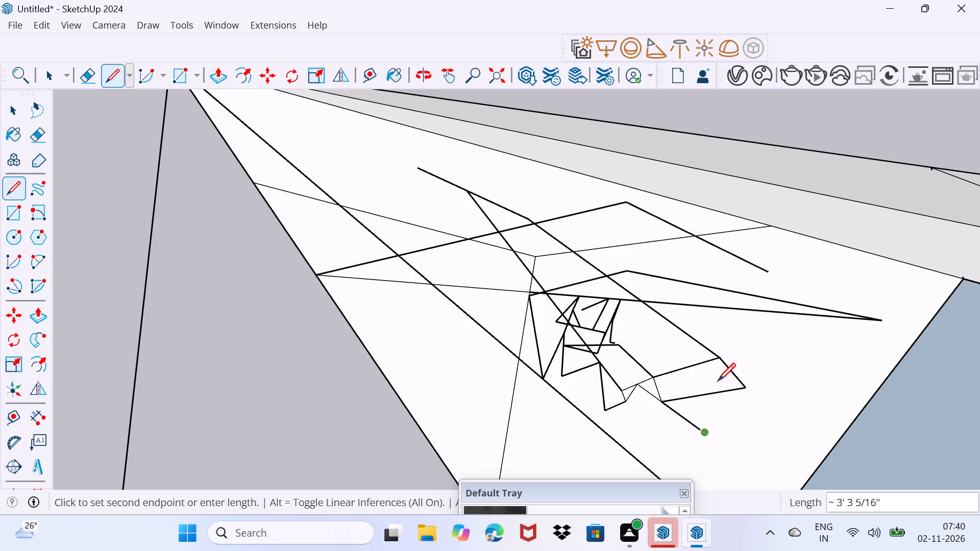
{"action": "left_click", "coordinate": [719, 358]}
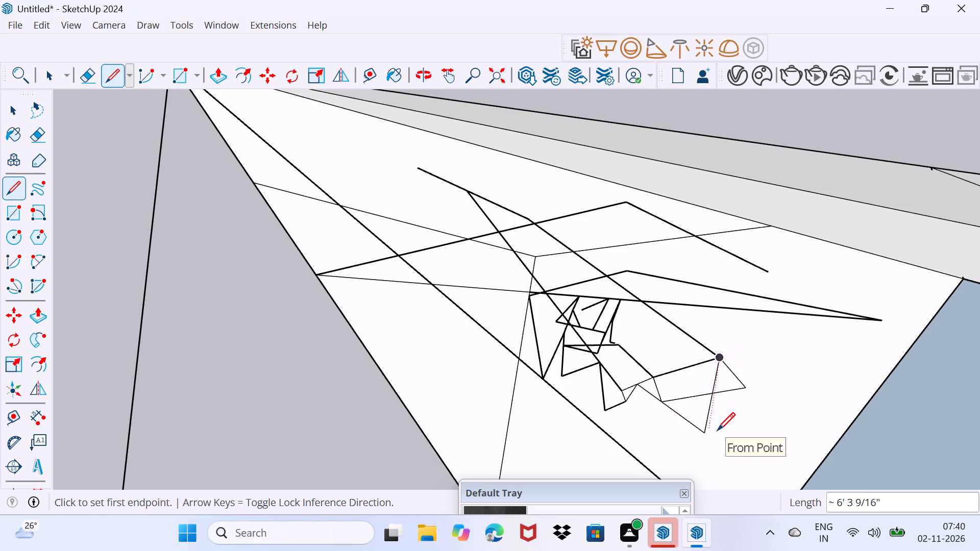
{"action": "left_click", "coordinate": [699, 434]}
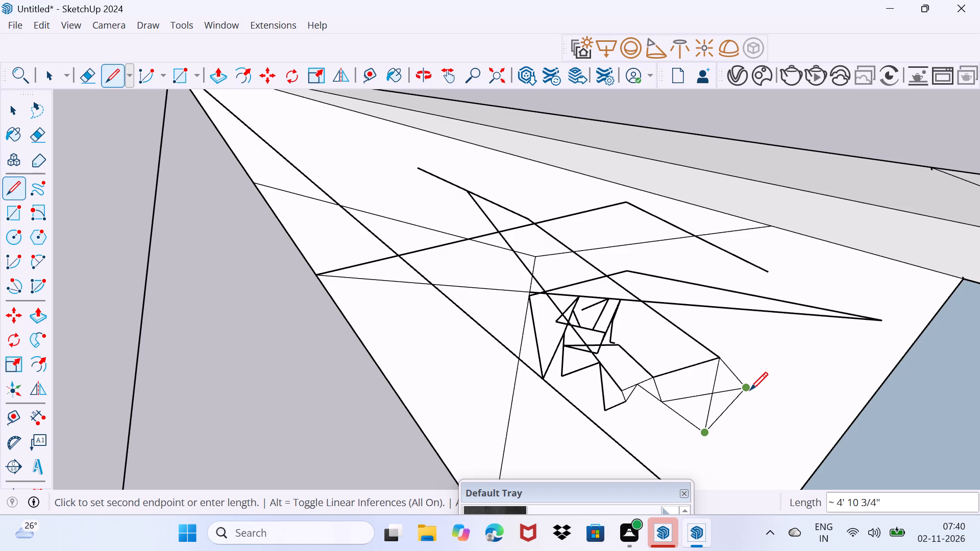
{"action": "left_click", "coordinate": [750, 390]}
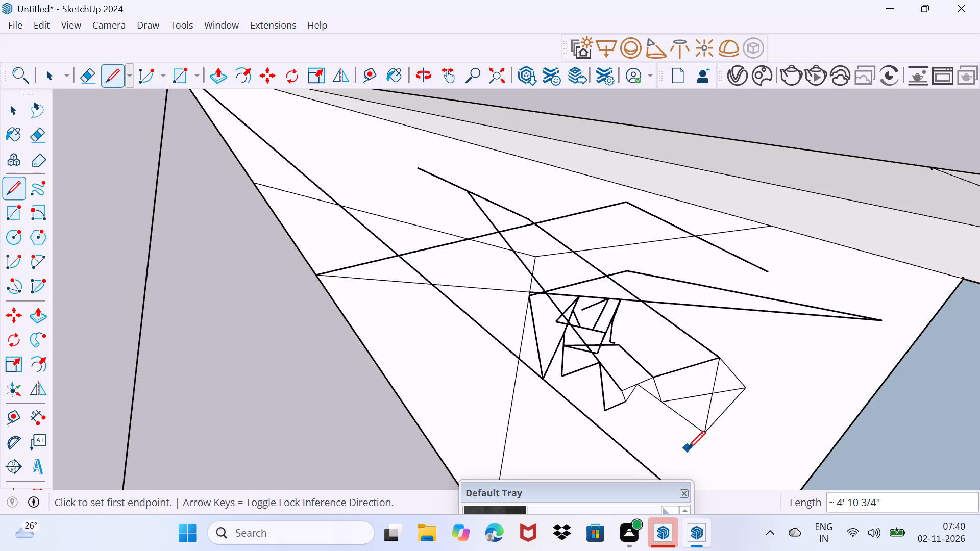
Draw a chain from the crossing braces' lowest corner, starting about 2' 6" long and returning to their outermost corner with a segment about 2' 7" long.
{"action": "left_click", "coordinate": [704, 439]}
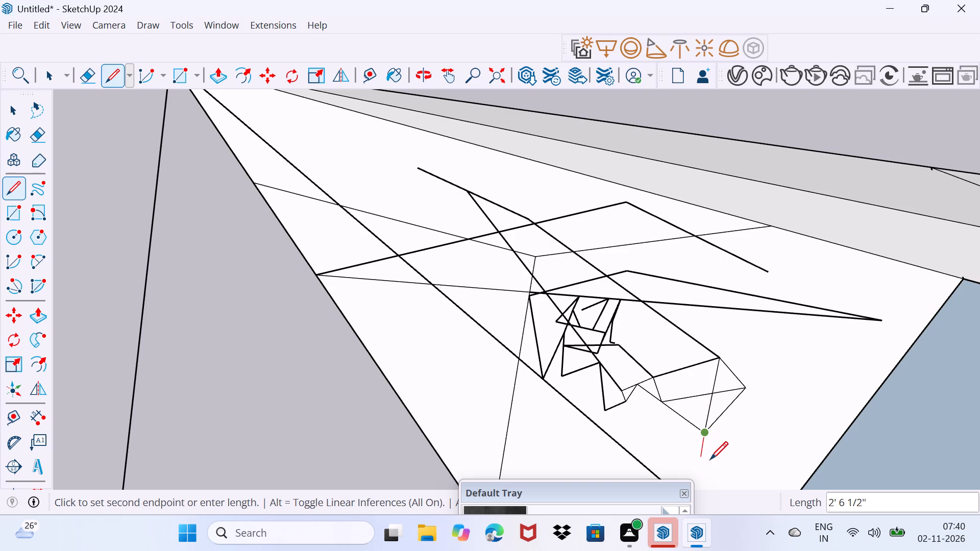
{"action": "left_click", "coordinate": [711, 459]}
{"action": "left_click", "coordinate": [730, 441]}
{"action": "left_click", "coordinate": [740, 436]}
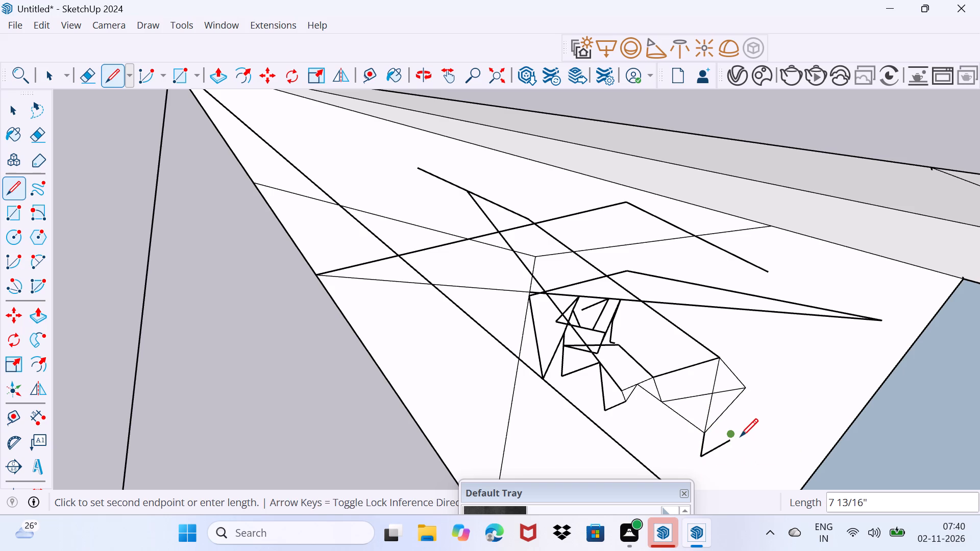
{"action": "left_click", "coordinate": [750, 433]}
{"action": "left_click", "coordinate": [750, 433]}
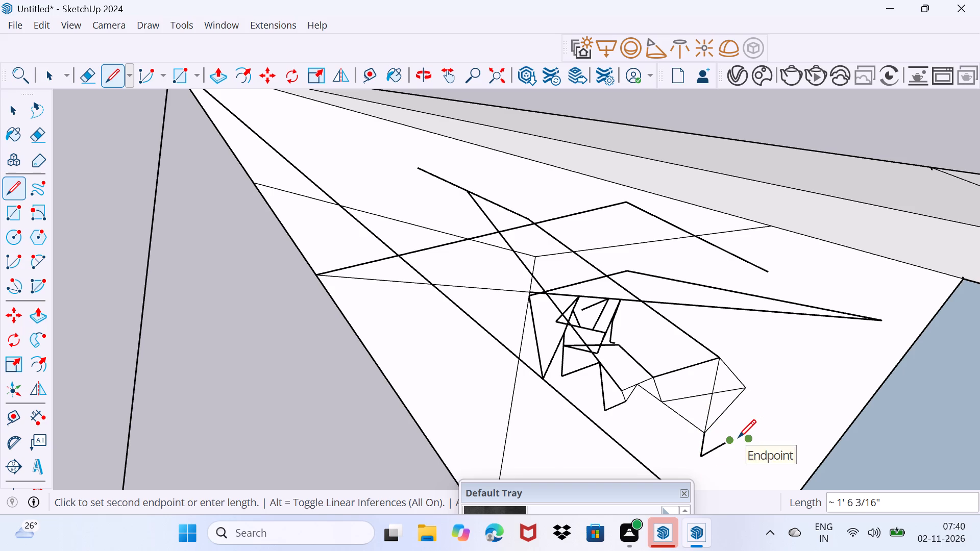
{"action": "left_click", "coordinate": [738, 437]}
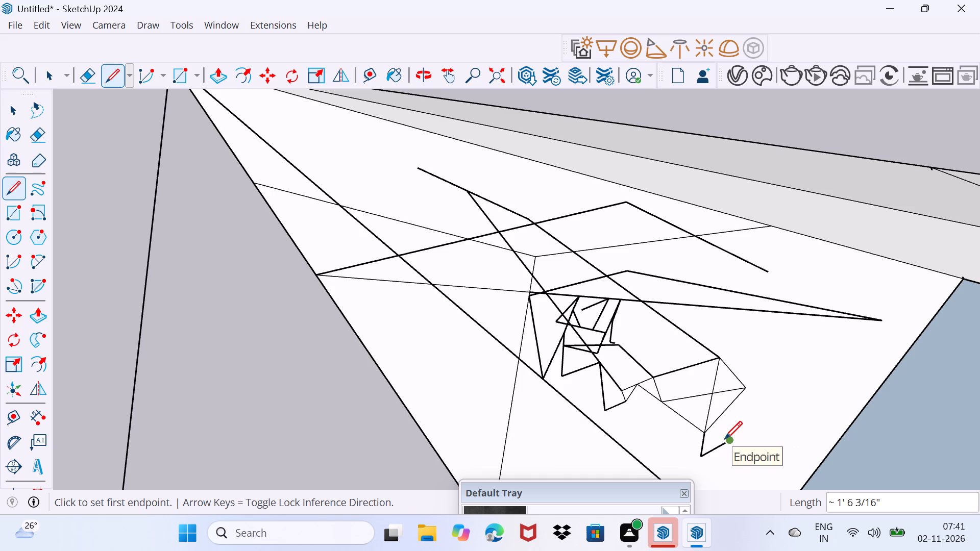
{"action": "left_click", "coordinate": [724, 439]}
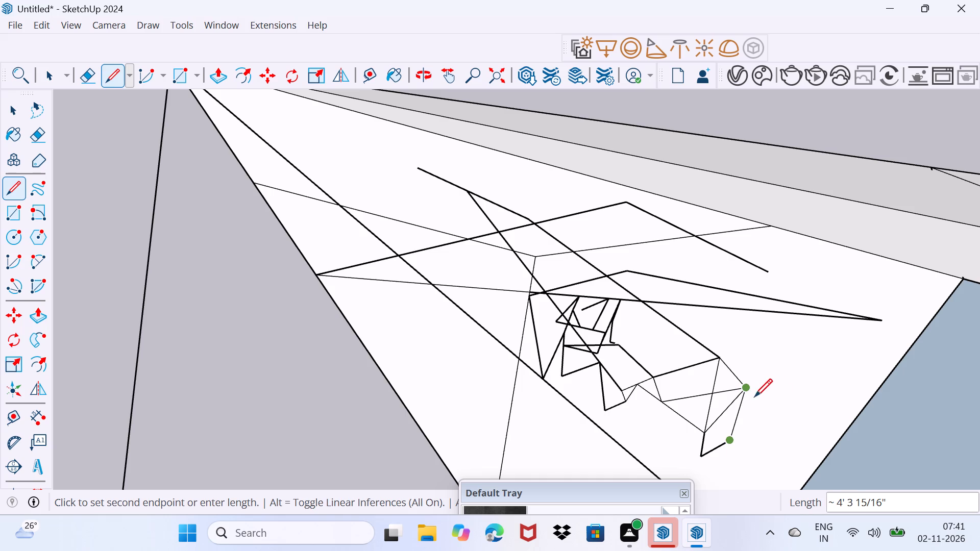
{"action": "left_click", "coordinate": [774, 405]}
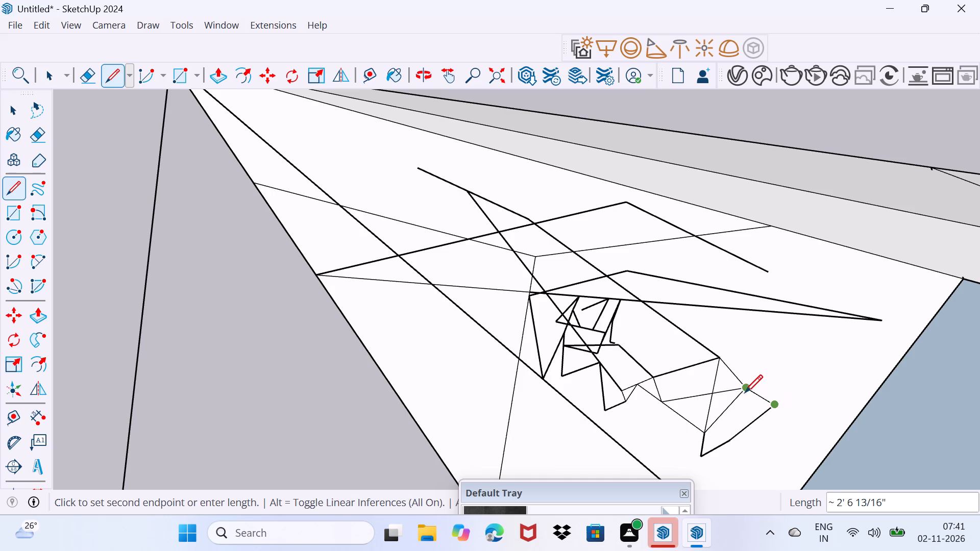
{"action": "left_click", "coordinate": [743, 391]}
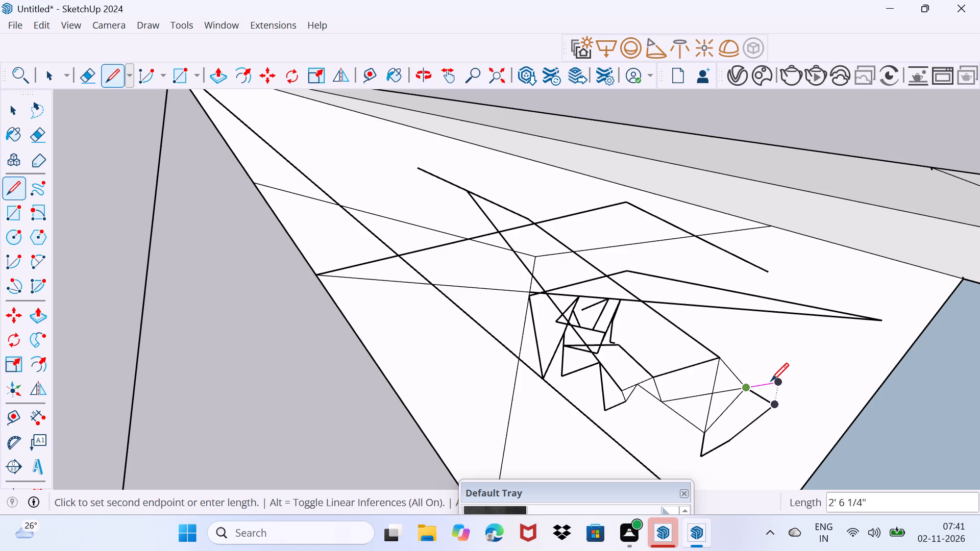
Close a small triangle beyond the outermost corner with segments about 2' 6" and 1' 10", and brace its tip to the long line's end, about 5' 1".
{"action": "left_click", "coordinate": [774, 380]}
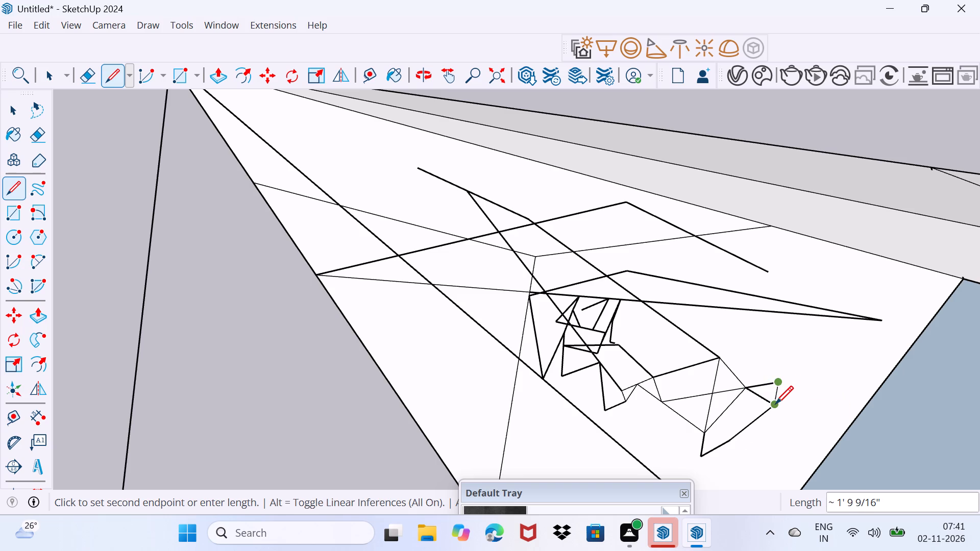
{"action": "left_click", "coordinate": [775, 404]}
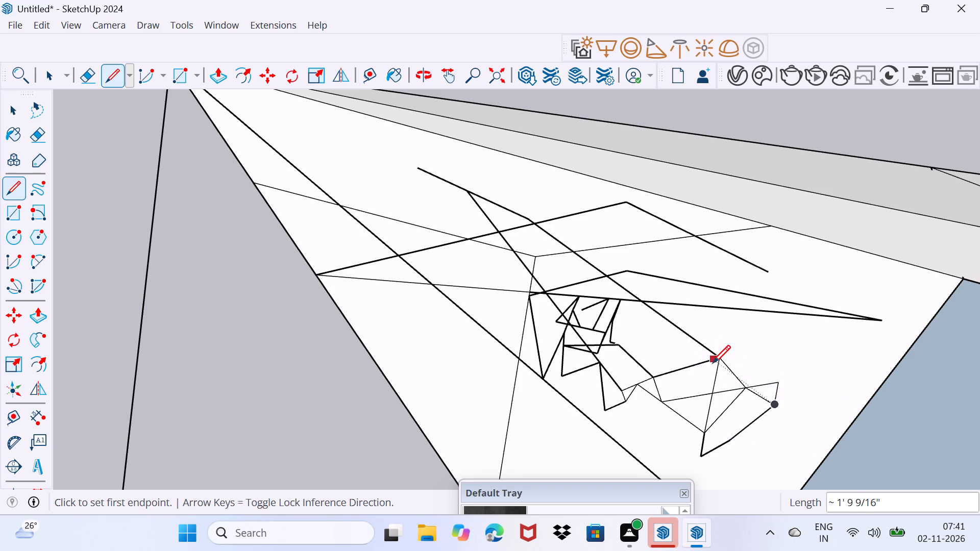
{"action": "left_click", "coordinate": [722, 364]}
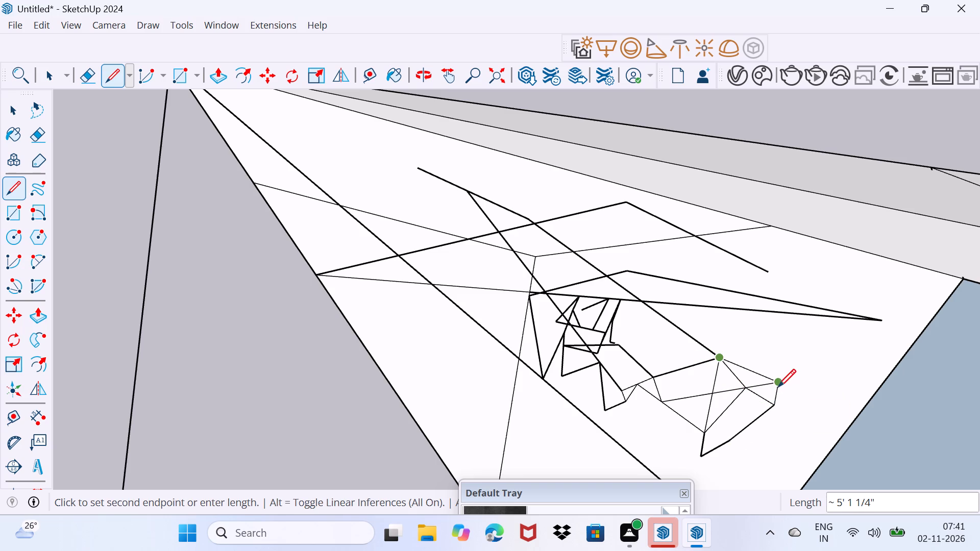
{"action": "left_click", "coordinate": [778, 386]}
Draw a brace about 4' 4" from the outermost corner to the lower chain's bend, and extend the chain's lower edge past the small triangle.
{"action": "left_click", "coordinate": [745, 383]}
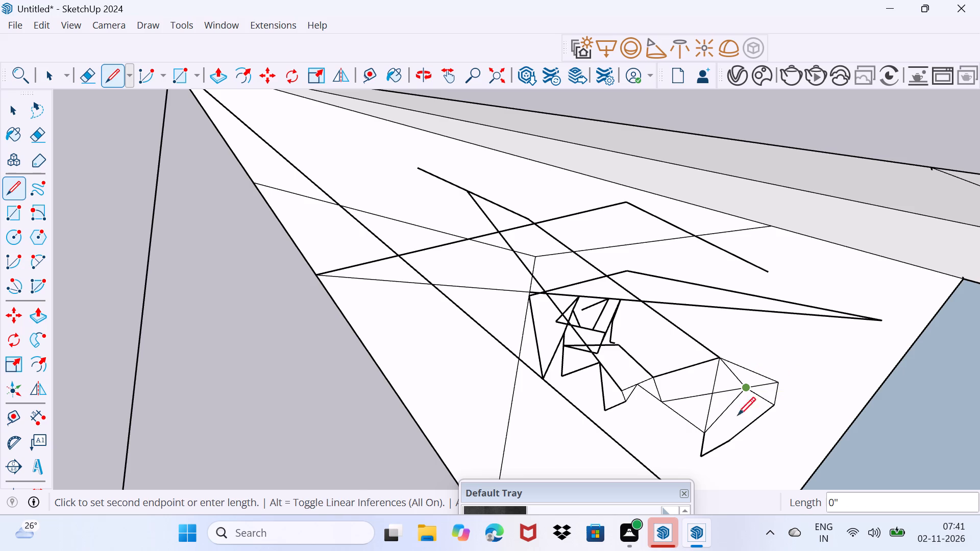
{"action": "left_click", "coordinate": [729, 438]}
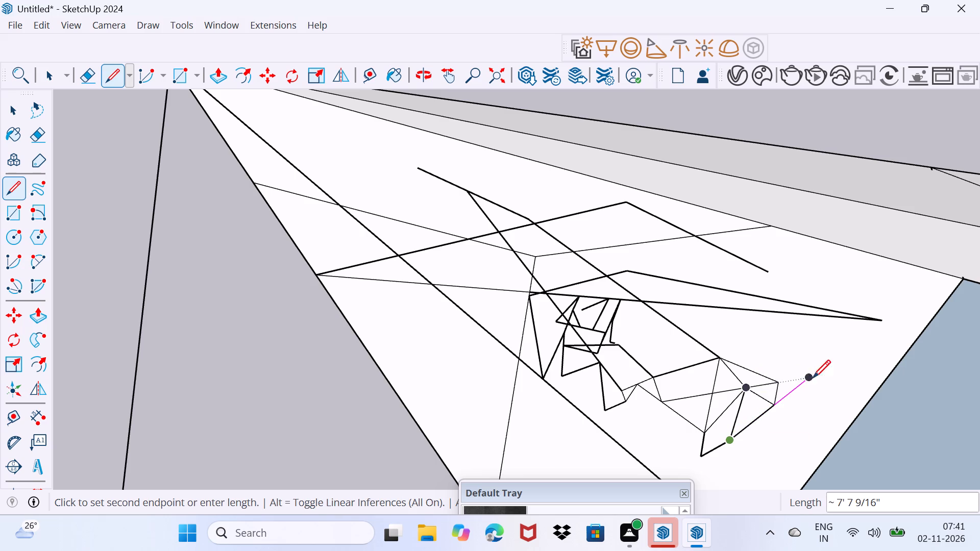
{"action": "left_click", "coordinate": [836, 371]}
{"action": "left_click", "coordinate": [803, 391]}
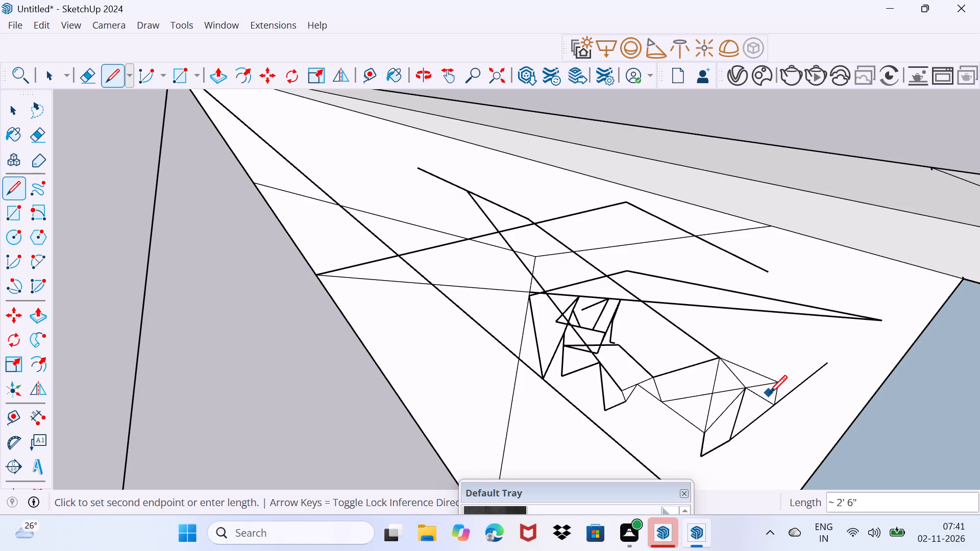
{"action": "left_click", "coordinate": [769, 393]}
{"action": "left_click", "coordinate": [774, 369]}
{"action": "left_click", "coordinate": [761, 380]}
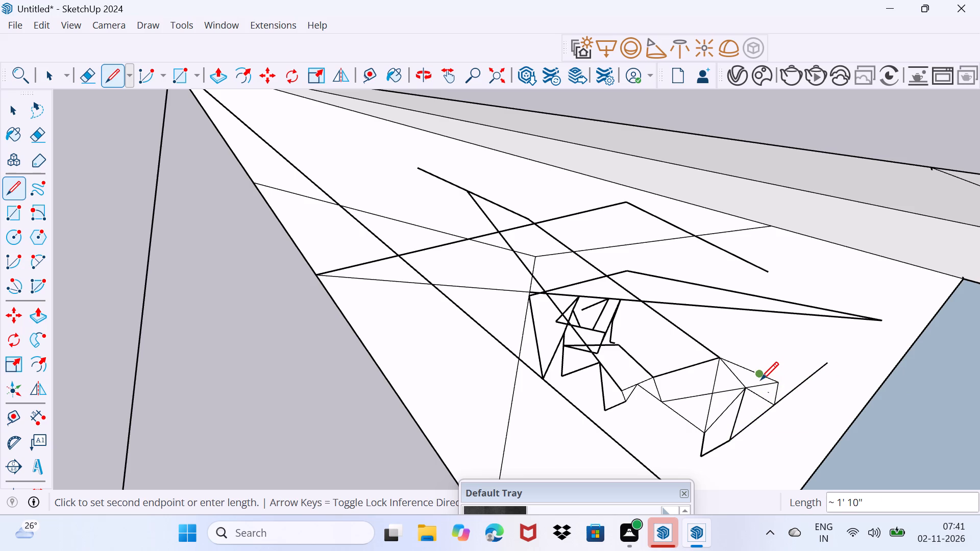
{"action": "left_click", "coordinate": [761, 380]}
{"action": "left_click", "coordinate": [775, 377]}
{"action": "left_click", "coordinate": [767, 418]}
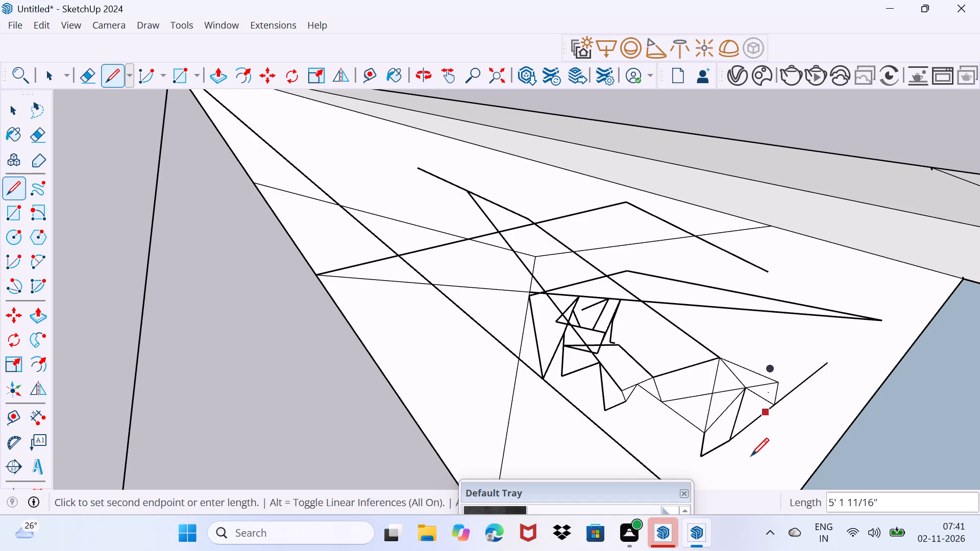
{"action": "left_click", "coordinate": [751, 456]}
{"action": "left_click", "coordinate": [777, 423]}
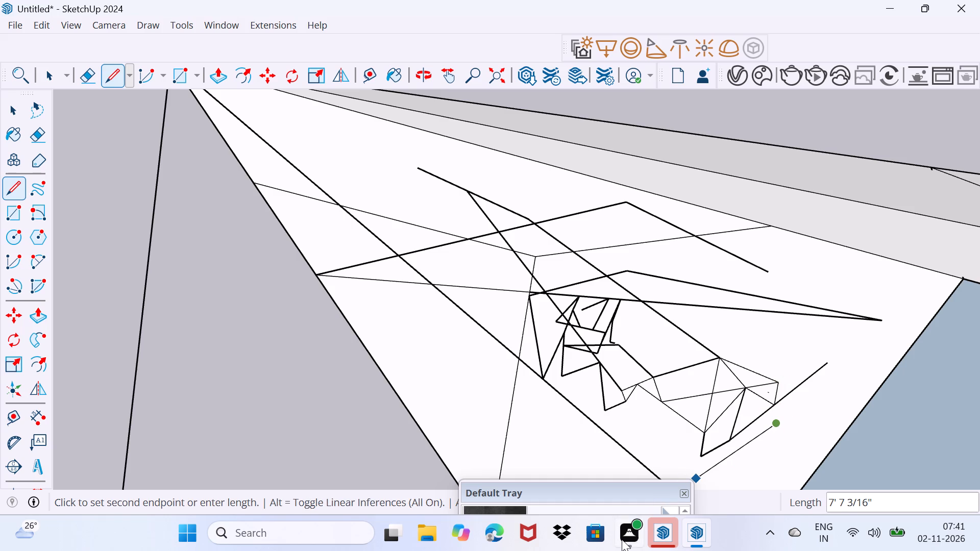
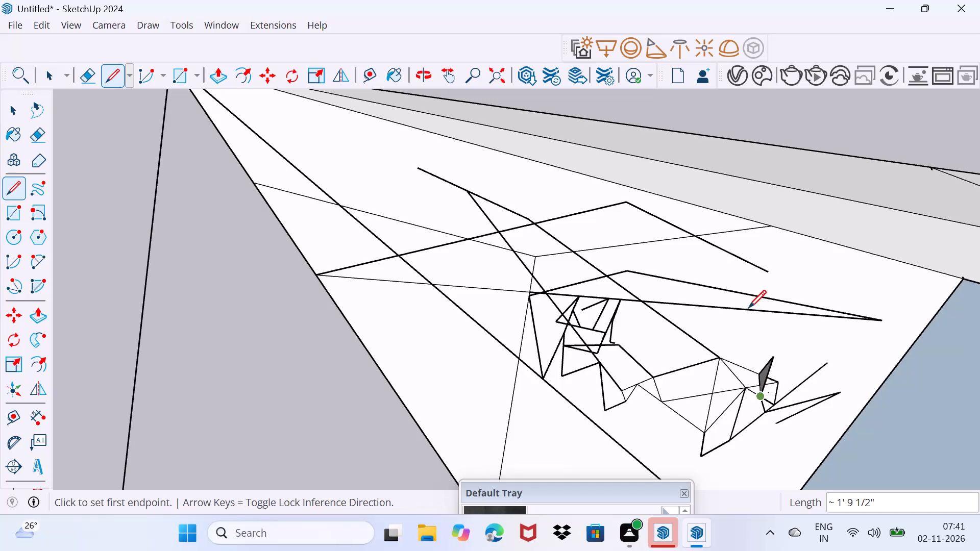
Draw zigzag braces below the long line, returning to it with a segment about 4' long, and brace across to the outer free strut, extending its tip.
{"action": "left_click", "coordinate": [722, 306]}
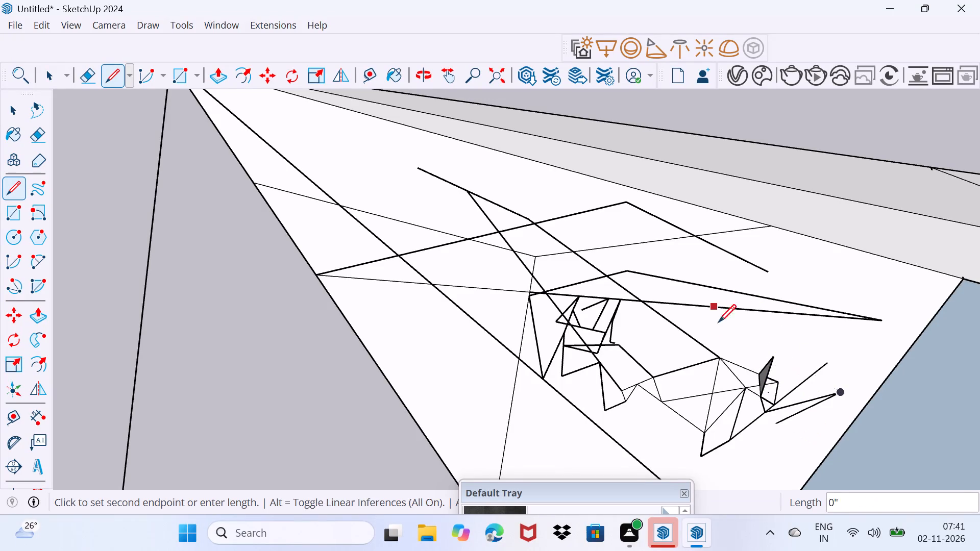
{"action": "left_click", "coordinate": [697, 393]}
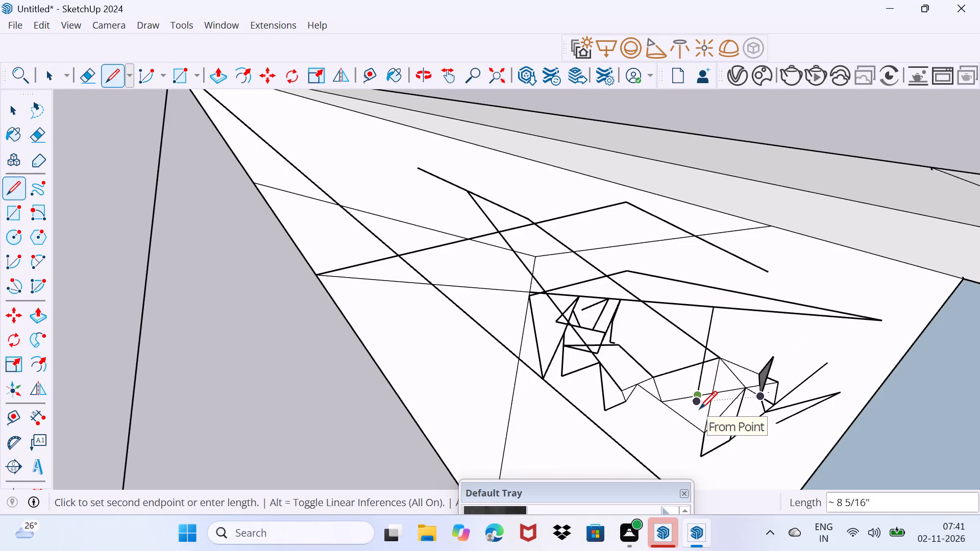
{"action": "left_click", "coordinate": [727, 349]}
{"action": "left_click", "coordinate": [760, 346]}
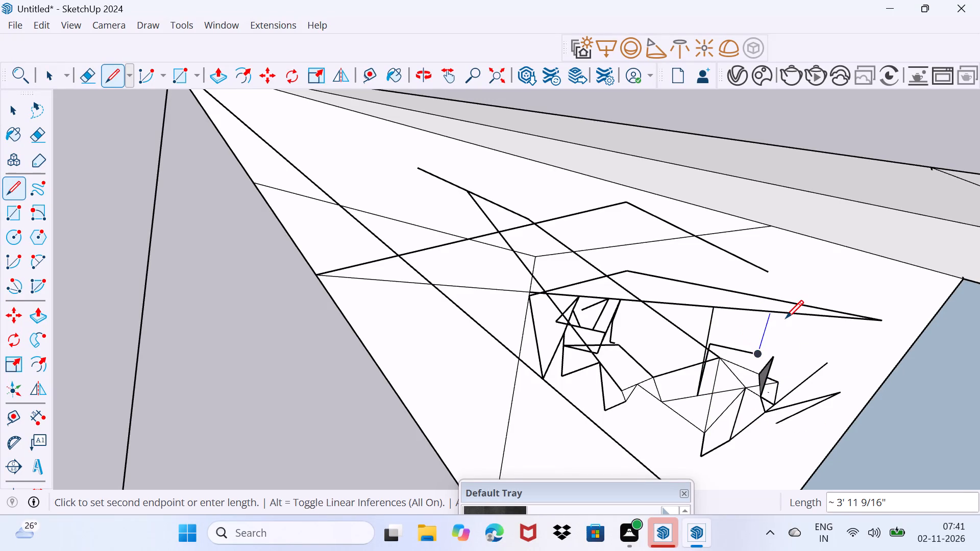
{"action": "left_click", "coordinate": [786, 318]}
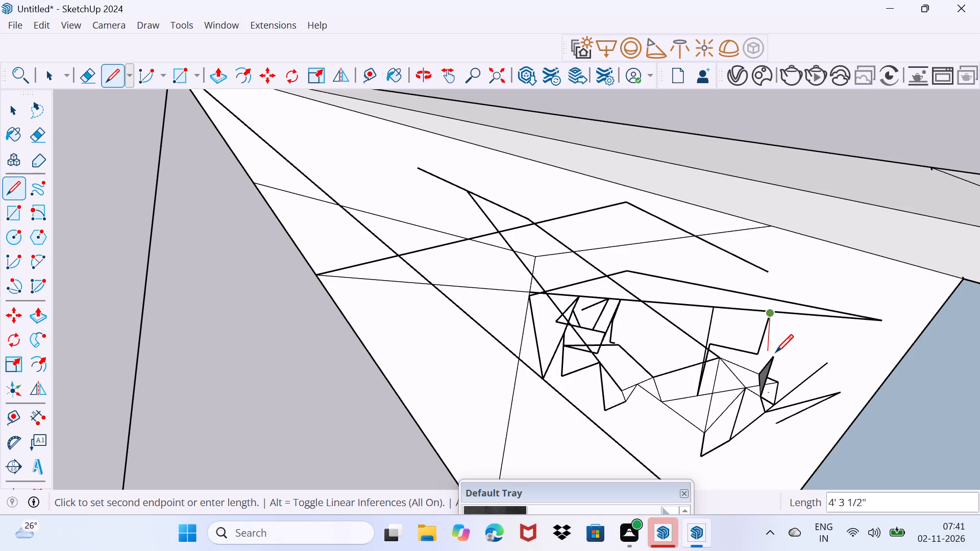
{"action": "left_click", "coordinate": [804, 374]}
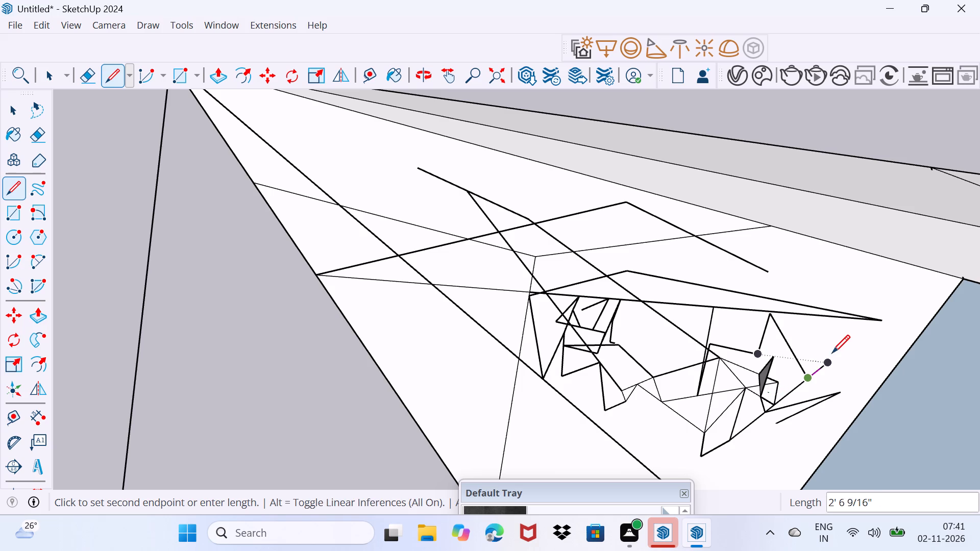
{"action": "left_click", "coordinate": [832, 352]}
{"action": "left_click", "coordinate": [837, 348]}
{"action": "left_click", "coordinate": [826, 334]}
{"action": "left_click", "coordinate": [802, 336]}
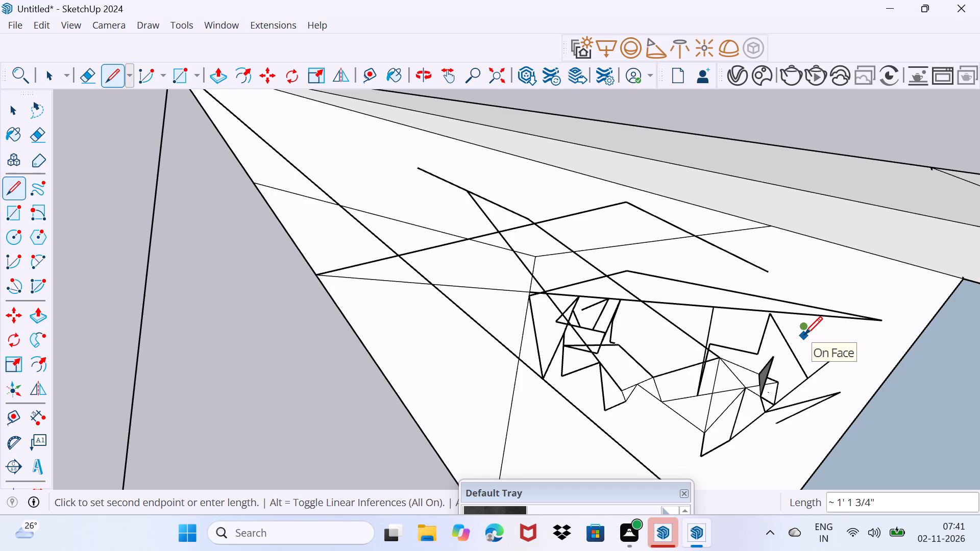
Draw a chain above the long line, starting about 9' 4" long, turning down to the braces and ending in a small peak with a side about 3' 8".
{"action": "right_click", "coordinate": [714, 256]}
{"action": "left_click", "coordinate": [606, 241]}
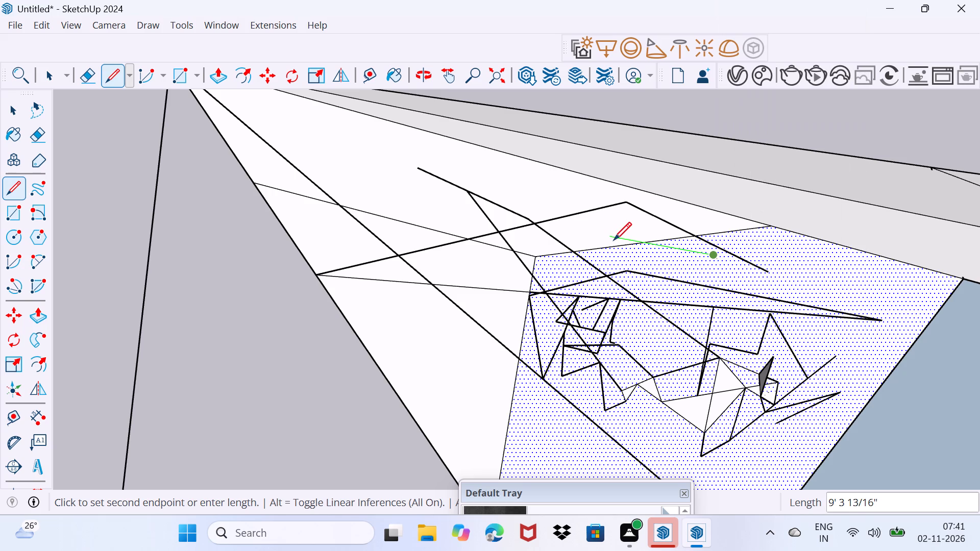
{"action": "left_click", "coordinate": [615, 238]}
{"action": "left_click_drag", "start_coordinate": [618, 260], "coordinate": [616, 274]}
{"action": "left_click", "coordinate": [610, 309]}
{"action": "left_click", "coordinate": [634, 294]}
{"action": "left_click", "coordinate": [664, 283]}
{"action": "left_click", "coordinate": [684, 260]}
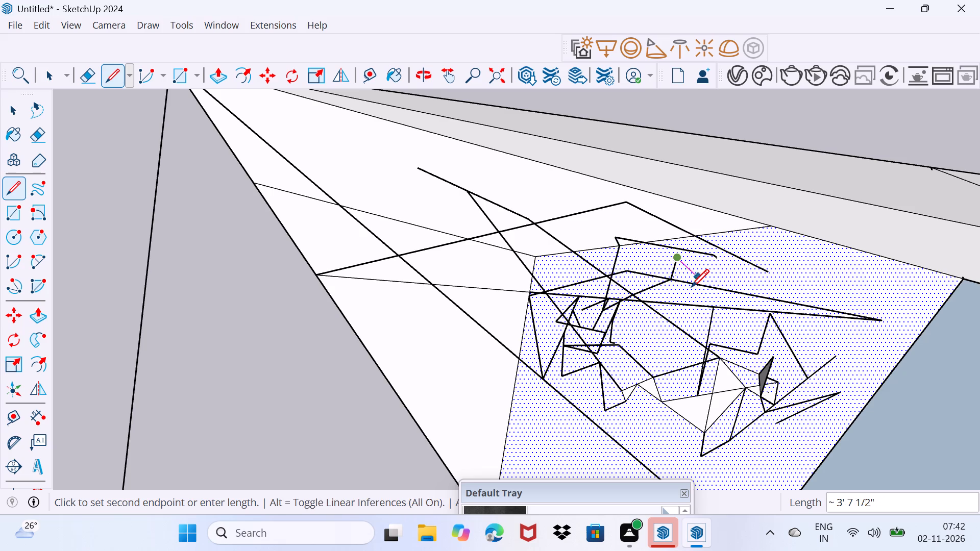
{"action": "left_click", "coordinate": [691, 287]}
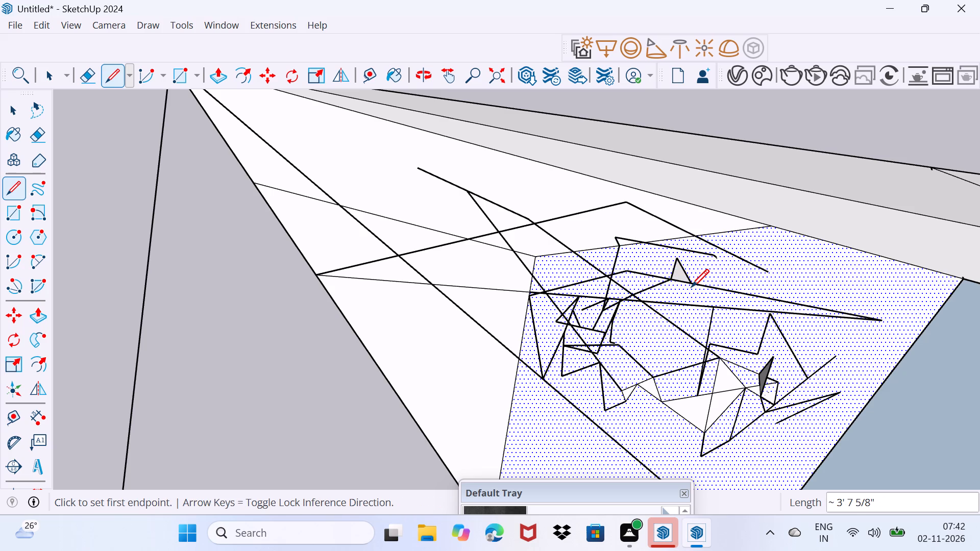
{"action": "key", "text": "Escape"}
{"action": "key", "text": "space"}
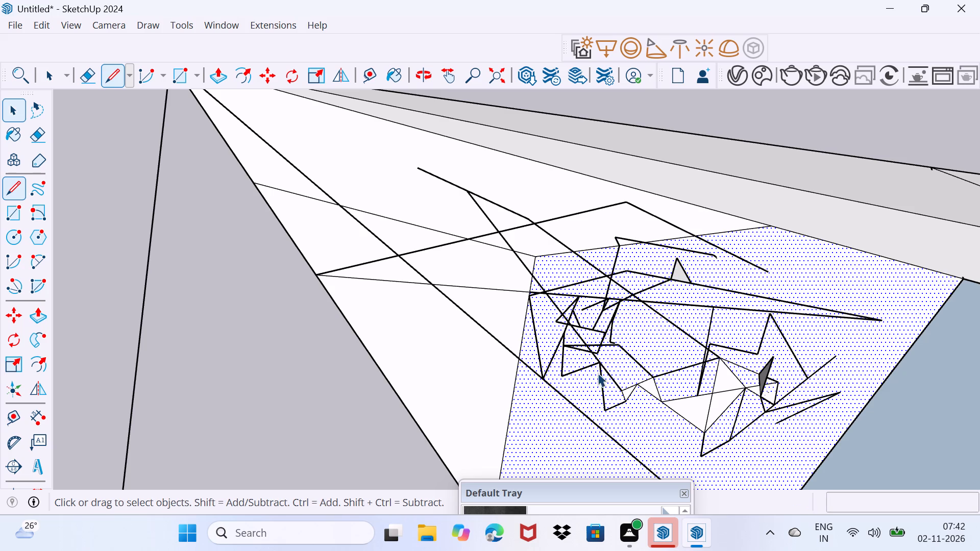
{"action": "left_click_drag", "start_coordinate": [214, 400], "coordinate": [315, 309]}
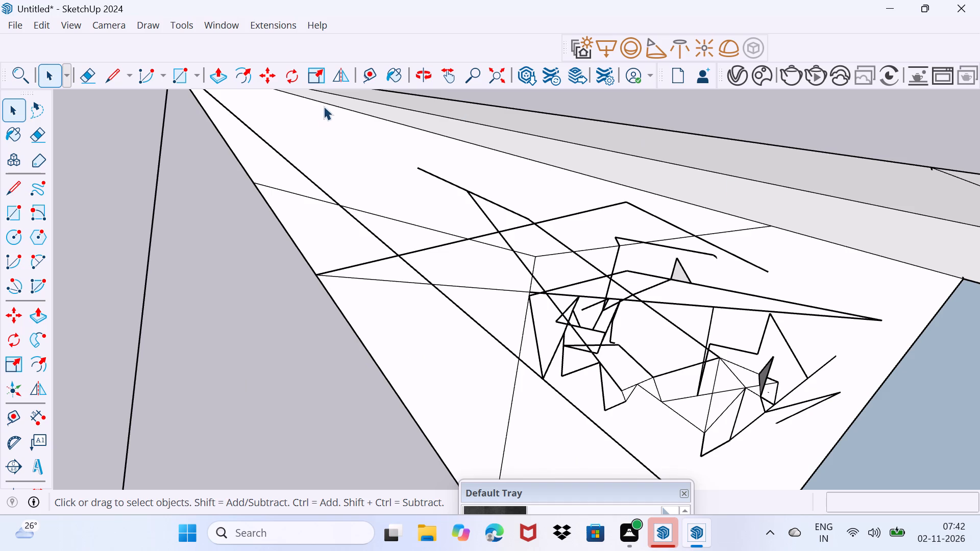
Draw short braces around the thin lines' inner corner and close a narrow triangle there with a segment about 3' 8" long.
{"action": "left_click", "coordinate": [117, 71]}
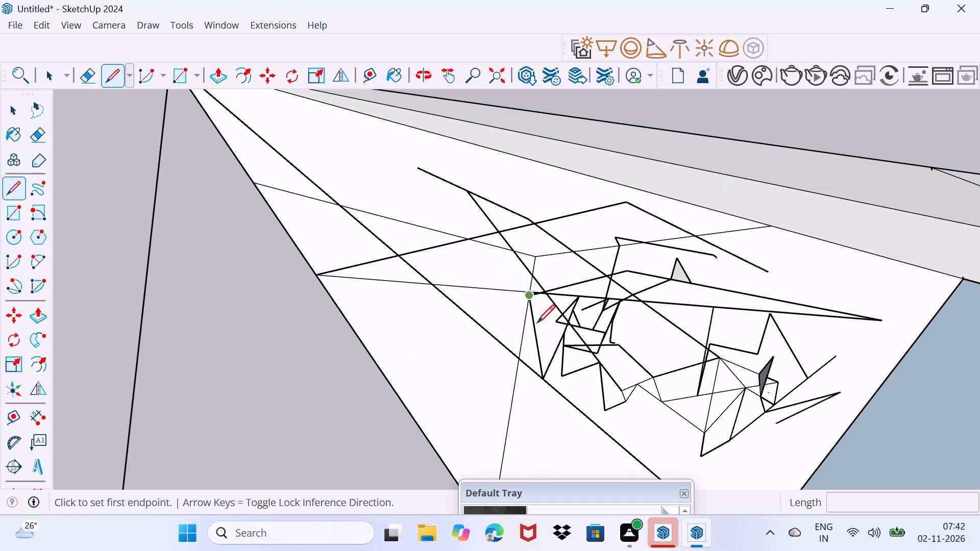
{"action": "left_click", "coordinate": [497, 308]}
{"action": "left_click", "coordinate": [511, 269]}
{"action": "left_click", "coordinate": [495, 312]}
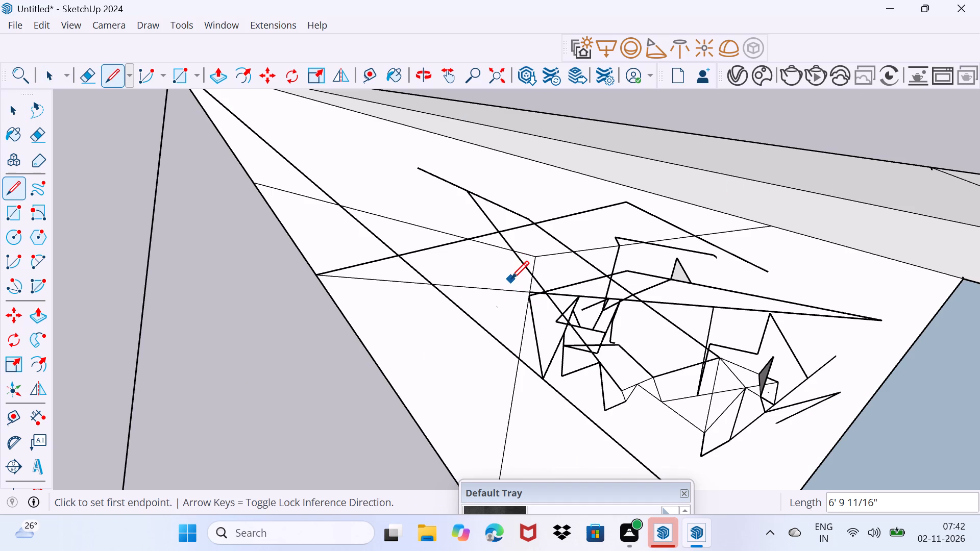
{"action": "left_click", "coordinate": [511, 278]}
{"action": "left_click", "coordinate": [506, 313]}
{"action": "left_click_drag", "start_coordinate": [508, 308], "coordinate": [513, 299]}
{"action": "left_click_drag", "start_coordinate": [516, 295], "coordinate": [538, 267]}
{"action": "left_click", "coordinate": [538, 267]}
{"action": "left_click", "coordinate": [534, 280]}
{"action": "left_click", "coordinate": [520, 304]}
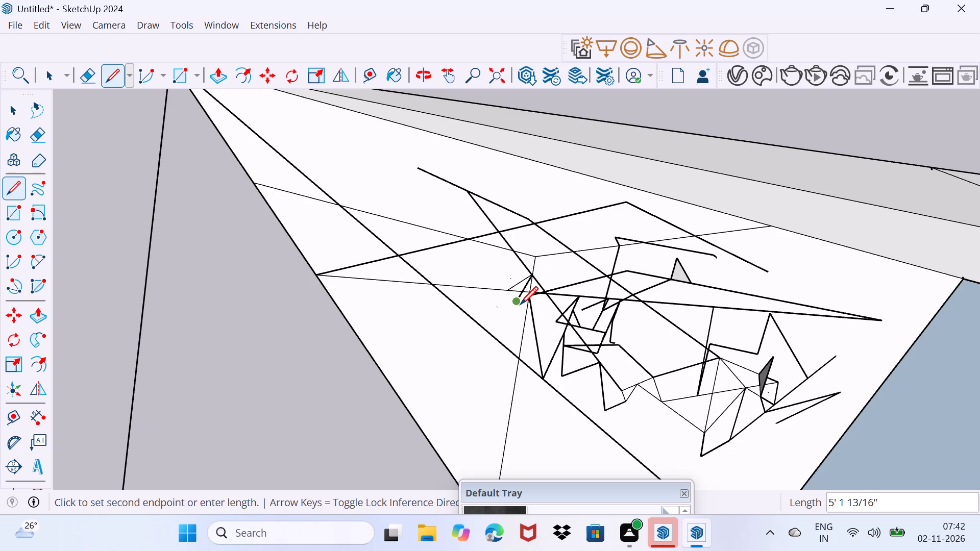
{"action": "left_click", "coordinate": [539, 263]}
{"action": "left_click", "coordinate": [531, 284]}
{"action": "left_click", "coordinate": [524, 309]}
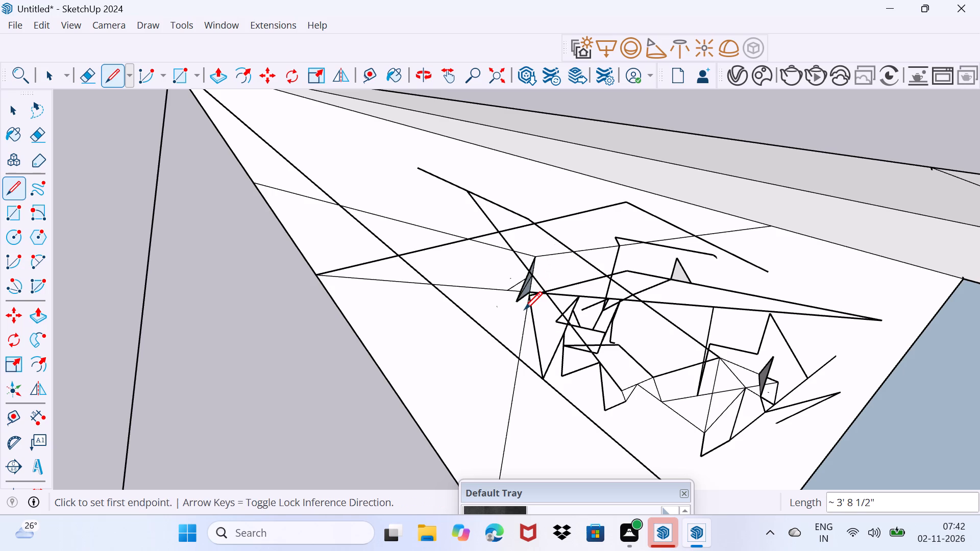
Continue a zigzag from the narrow triangle's lower tip to the long diagonal and back, including a segment about 2' 4" long.
{"action": "left_click", "coordinate": [524, 309]}
{"action": "left_click", "coordinate": [519, 319]}
{"action": "left_click", "coordinate": [538, 315]}
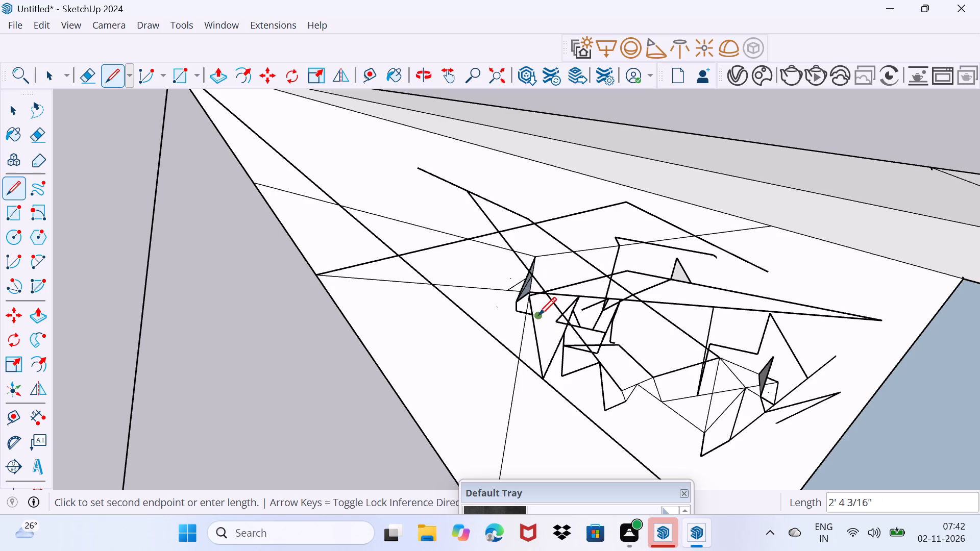
{"action": "left_click", "coordinate": [512, 354]}
{"action": "left_click", "coordinate": [536, 302]}
{"action": "left_click", "coordinate": [497, 312]}
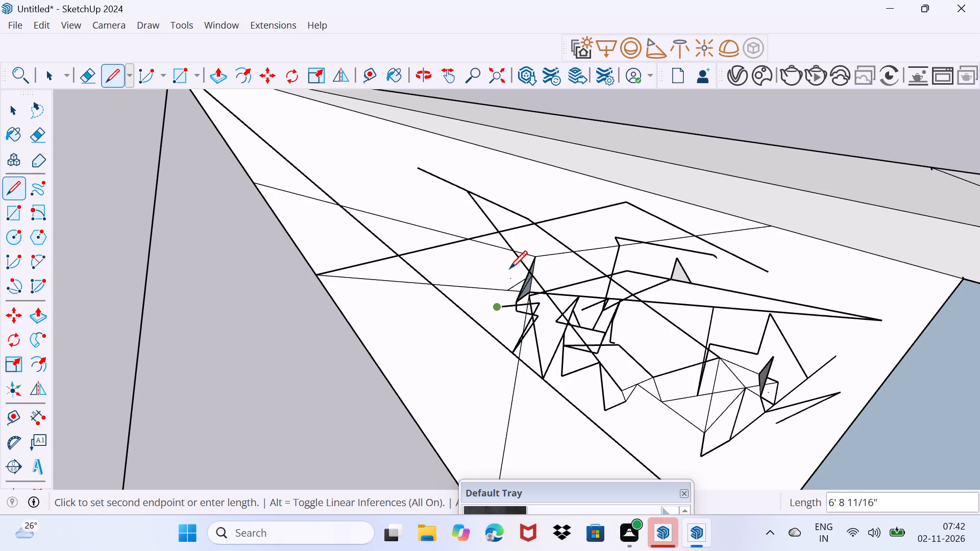
Draw a bent line across the thin line beside the narrow triangle, and add a V-shaped brace meeting the zigzag's low point on the long diagonal.
{"action": "left_click", "coordinate": [509, 268]}
{"action": "left_click", "coordinate": [467, 272]}
{"action": "left_click_drag", "start_coordinate": [472, 291], "coordinate": [470, 313]}
{"action": "left_click", "coordinate": [465, 339]}
{"action": "left_click", "coordinate": [480, 316]}
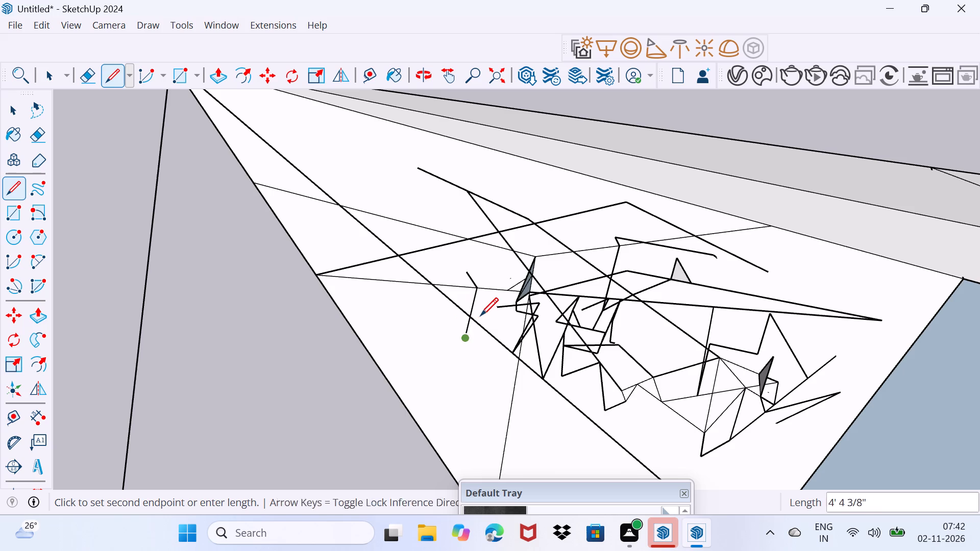
{"action": "left_click", "coordinate": [486, 306]}
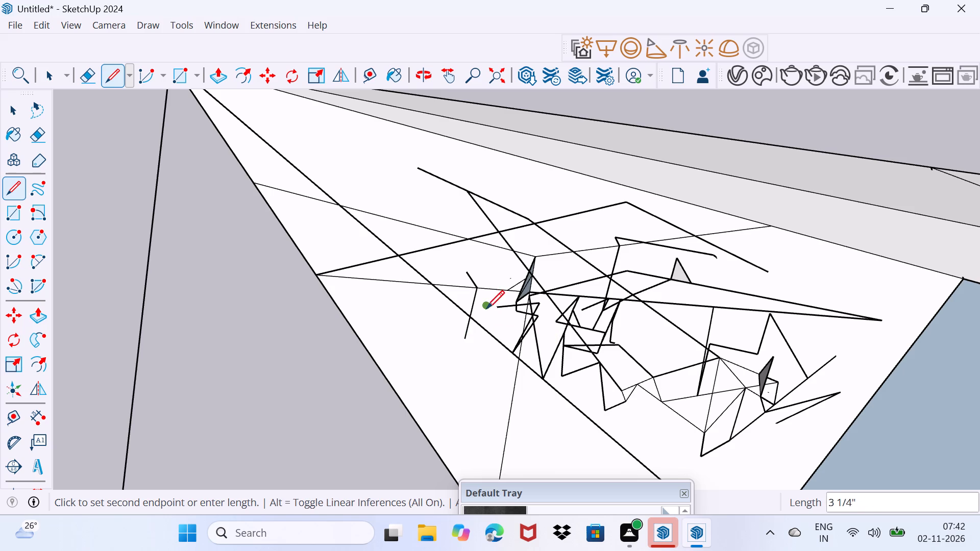
{"action": "left_click", "coordinate": [521, 345]}
{"action": "left_click", "coordinate": [539, 300]}
Draw a short line to the bent line's upper end, and a brace about 37' 3" long from the upper sloping line to the thin line.
{"action": "left_click", "coordinate": [509, 268]}
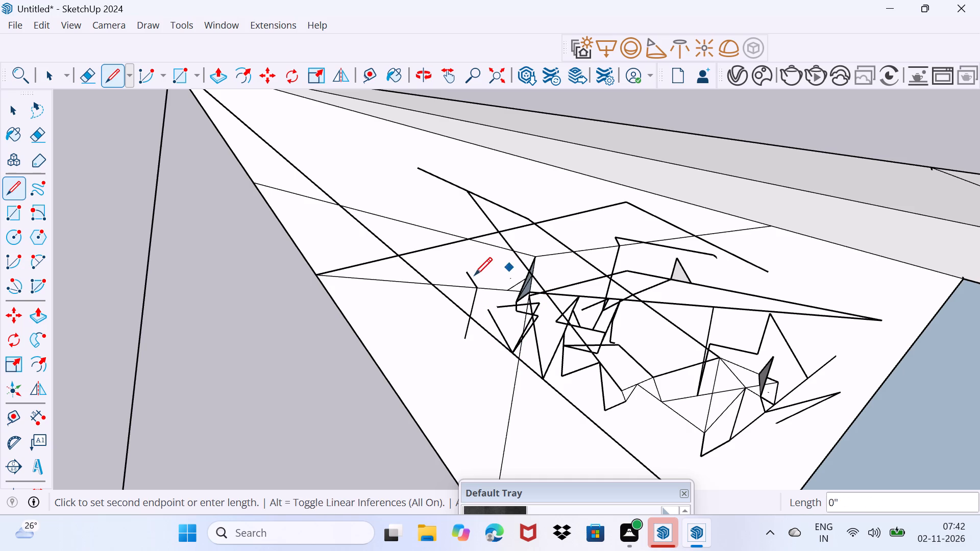
{"action": "left_click", "coordinate": [470, 275]}
{"action": "left_click", "coordinate": [500, 223]}
{"action": "left_click", "coordinate": [503, 212]}
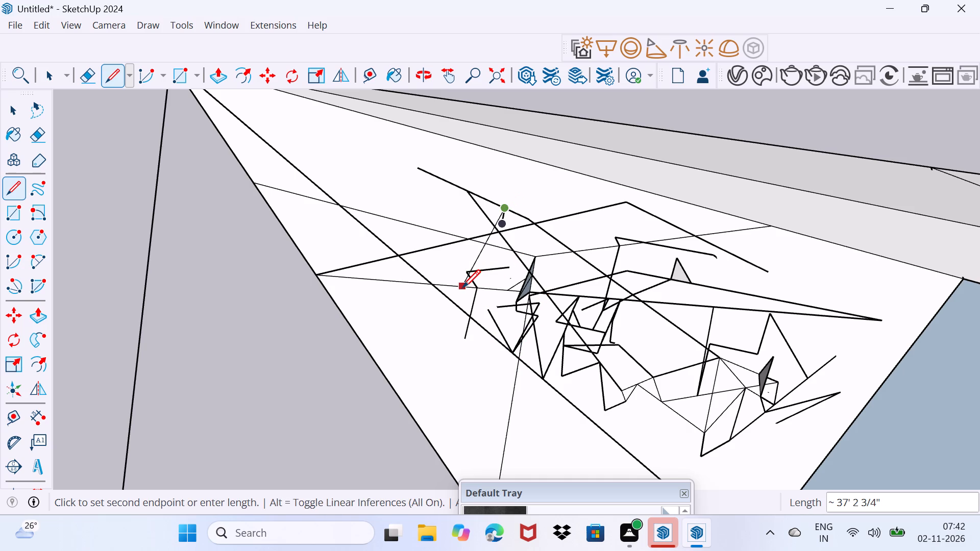
{"action": "left_click", "coordinate": [462, 287]}
{"action": "left_click", "coordinate": [473, 264]}
Draw a three-segment chain from below the upper sloping line around to that line's outer end.
{"action": "left_click", "coordinate": [481, 230]}
{"action": "left_click", "coordinate": [469, 206]}
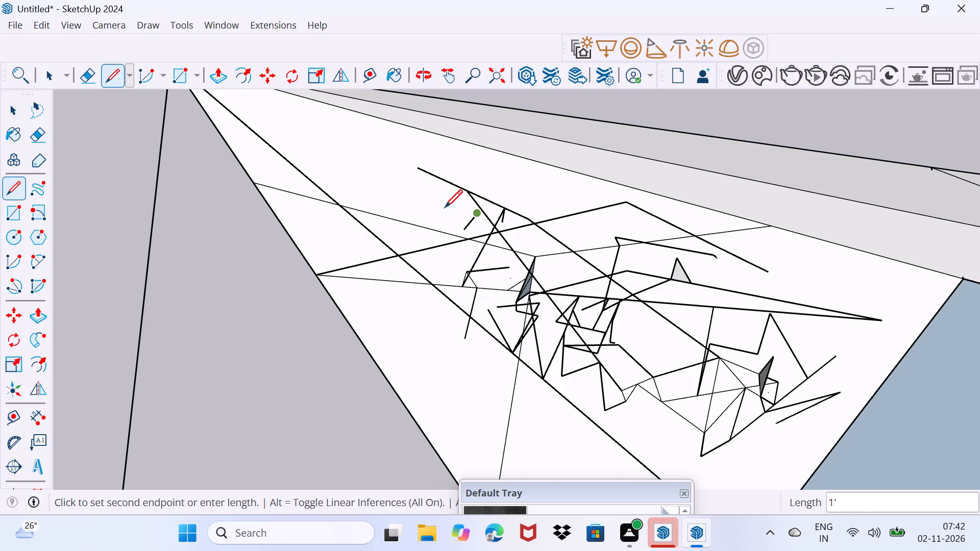
{"action": "left_click", "coordinate": [432, 207]}
{"action": "left_click", "coordinate": [418, 167]}
Close a small triangular face at the upper sloping line's outer end, with a top edge about 9' 5" long.
{"action": "left_click", "coordinate": [449, 155]}
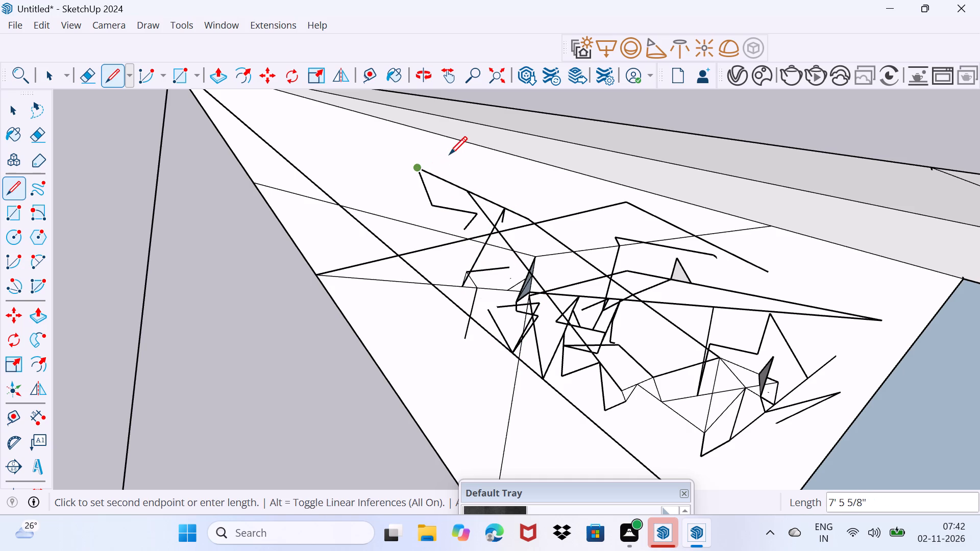
{"action": "left_click", "coordinate": [465, 168]}
{"action": "left_click", "coordinate": [468, 195]}
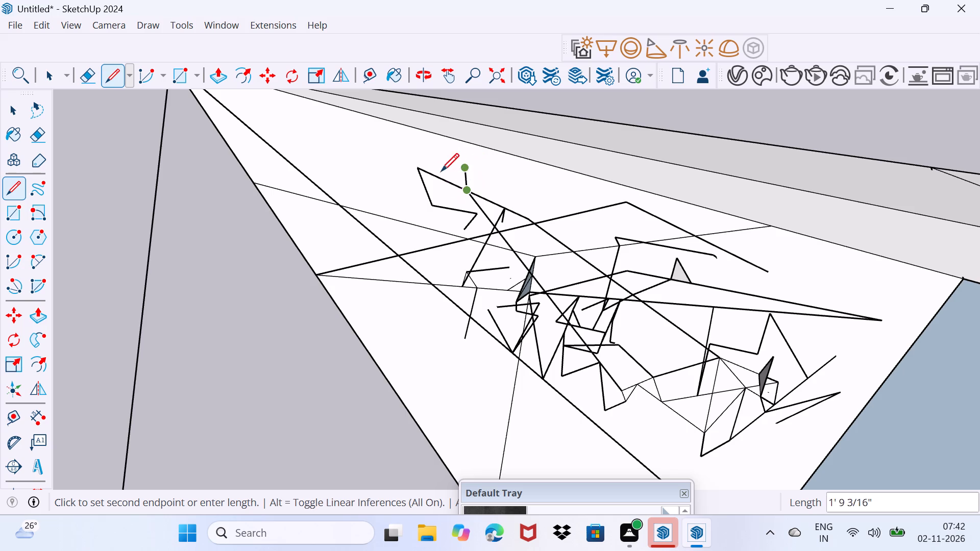
{"action": "left_click", "coordinate": [419, 171]}
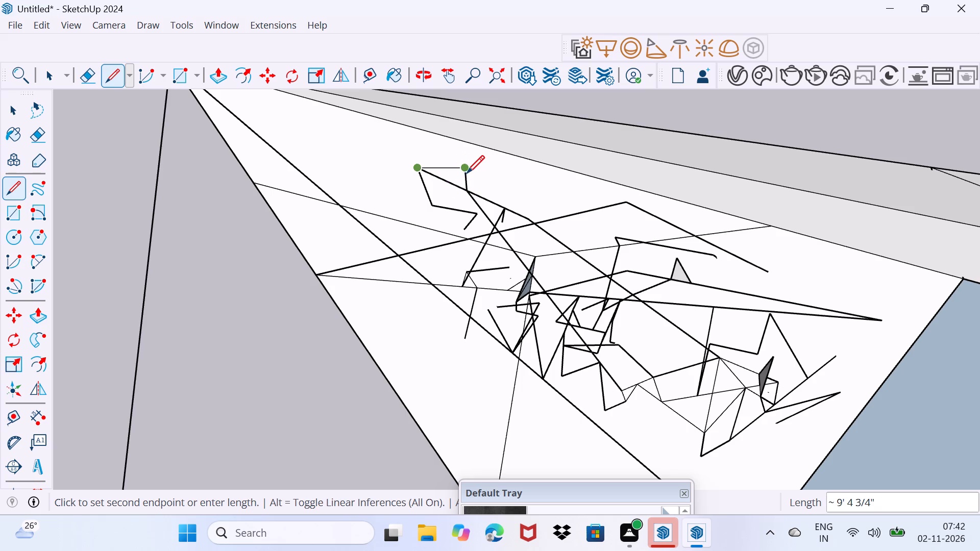
{"action": "left_click", "coordinate": [467, 173]}
Draw a zigzag from beside the closed triangle across the upper peaked line, ending at the tip of the small peak.
{"action": "left_click", "coordinate": [495, 167]}
{"action": "left_click", "coordinate": [516, 219]}
{"action": "left_click", "coordinate": [545, 186]}
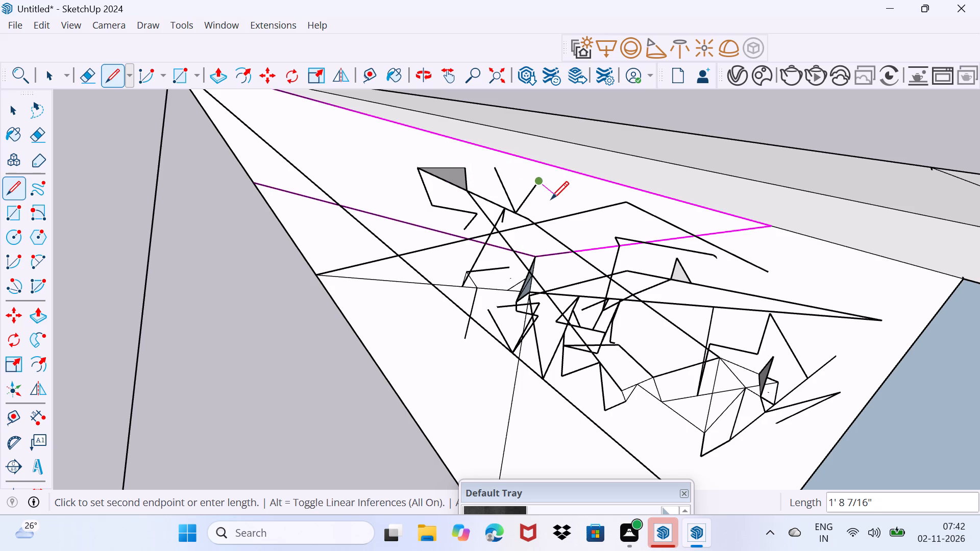
{"action": "left_click_drag", "start_coordinate": [551, 199], "coordinate": [555, 210]}
{"action": "left_click", "coordinate": [581, 229]}
{"action": "left_click", "coordinate": [609, 194]}
{"action": "left_click", "coordinate": [620, 221]}
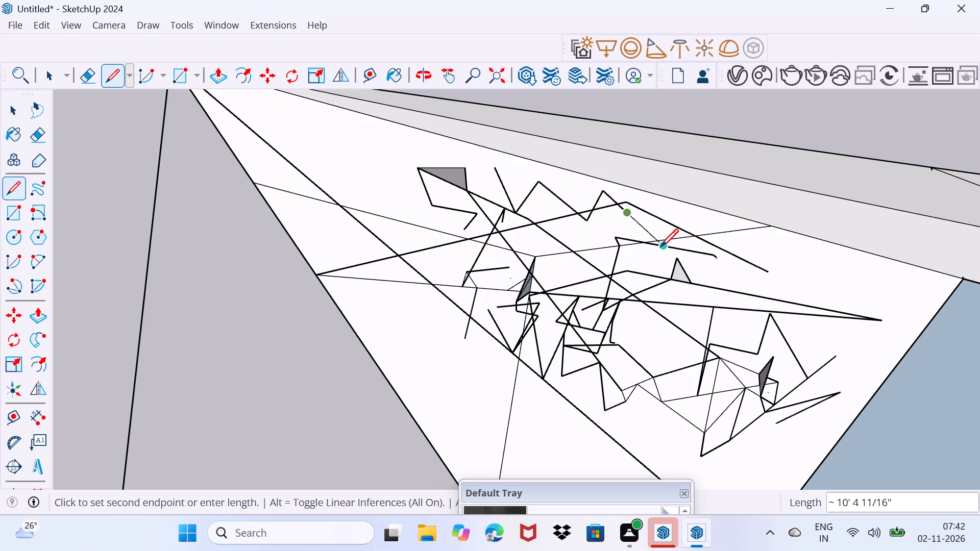
{"action": "left_click", "coordinate": [665, 239]}
{"action": "left_click", "coordinate": [680, 211]}
{"action": "left_click_drag", "start_coordinate": [679, 234], "coordinate": [676, 247]}
{"action": "left_click", "coordinate": [672, 261]}
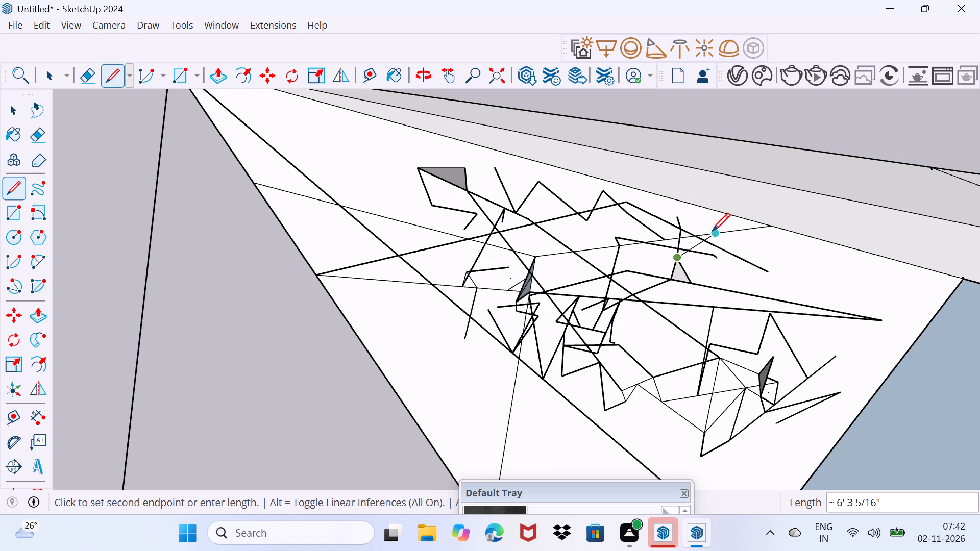
Extend a brace from the small peak's tip to the white face's far edge and close a narrow slanted triangle beside it.
{"action": "left_click", "coordinate": [713, 231]}
{"action": "left_click_drag", "start_coordinate": [745, 216], "coordinate": [741, 240]}
{"action": "left_click", "coordinate": [741, 240]}
{"action": "left_click_drag", "start_coordinate": [733, 249], "coordinate": [730, 256]}
{"action": "left_click", "coordinate": [685, 299]}
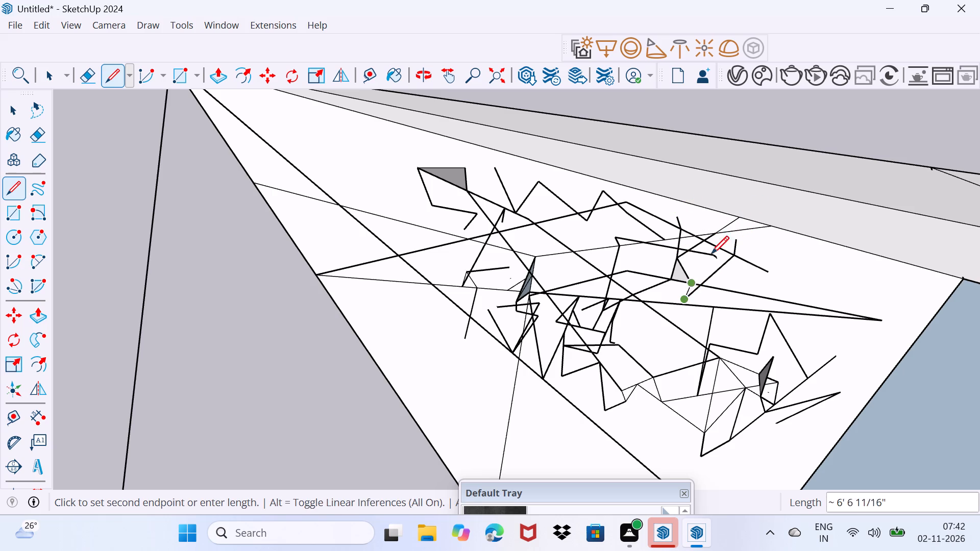
{"action": "left_click", "coordinate": [729, 236]}
Draw a chain from the brace above the slanted triangle back toward the small peak, turning down near its vertical line.
{"action": "scroll", "coordinate": [727, 236], "scroll_direction": "up", "scroll_amount": 1}
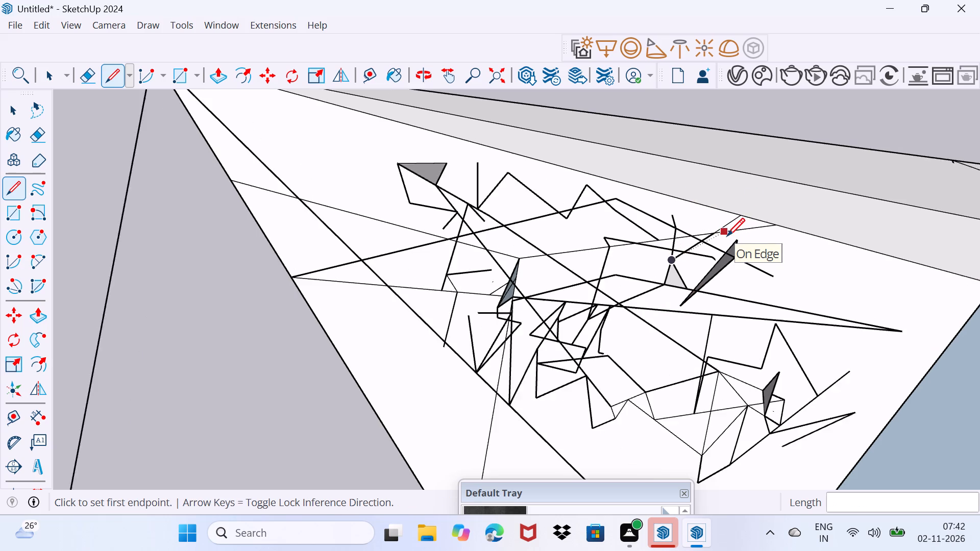
{"action": "scroll", "coordinate": [727, 236], "scroll_direction": "up", "scroll_amount": 1}
{"action": "left_click", "coordinate": [722, 246]}
{"action": "left_click", "coordinate": [710, 236]}
{"action": "left_click", "coordinate": [678, 215]}
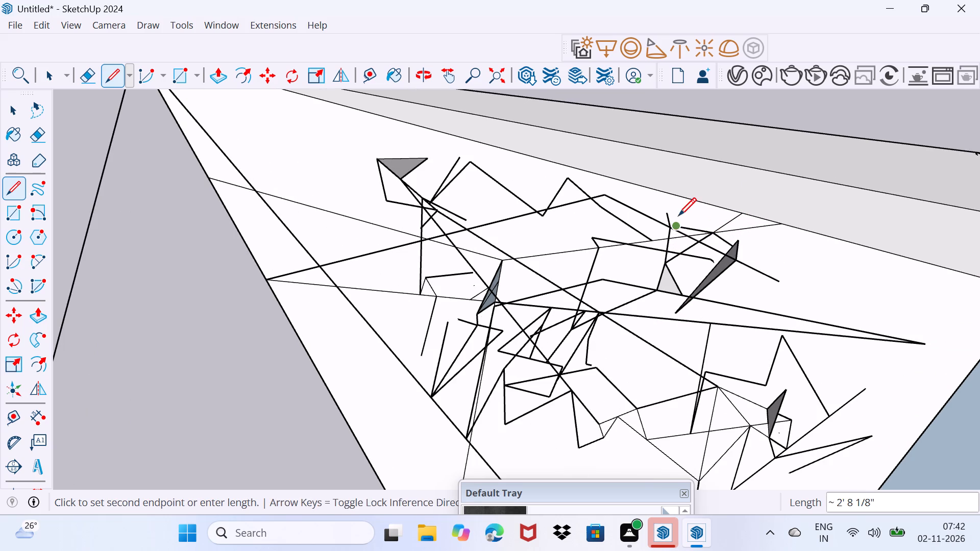
{"action": "left_click", "coordinate": [669, 252]}
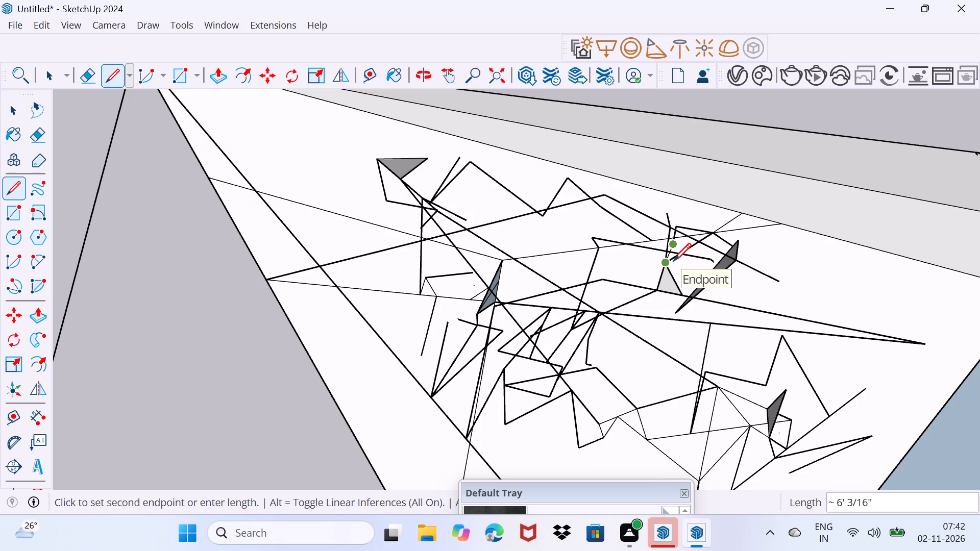
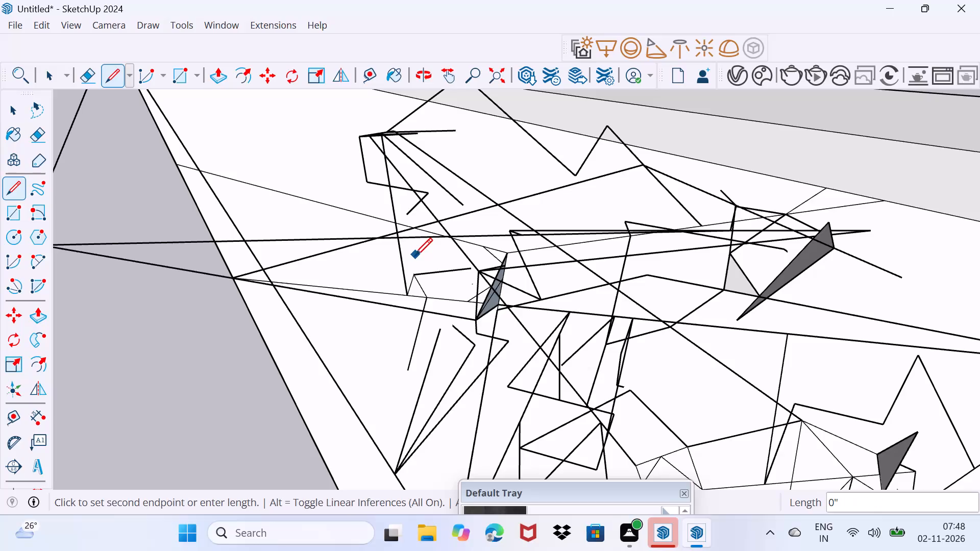
Carry the chain back to the thin sloping line, ending in a short hook, and add a short stroke under the small peak's zigzag.
{"action": "left_click", "coordinate": [375, 221]}
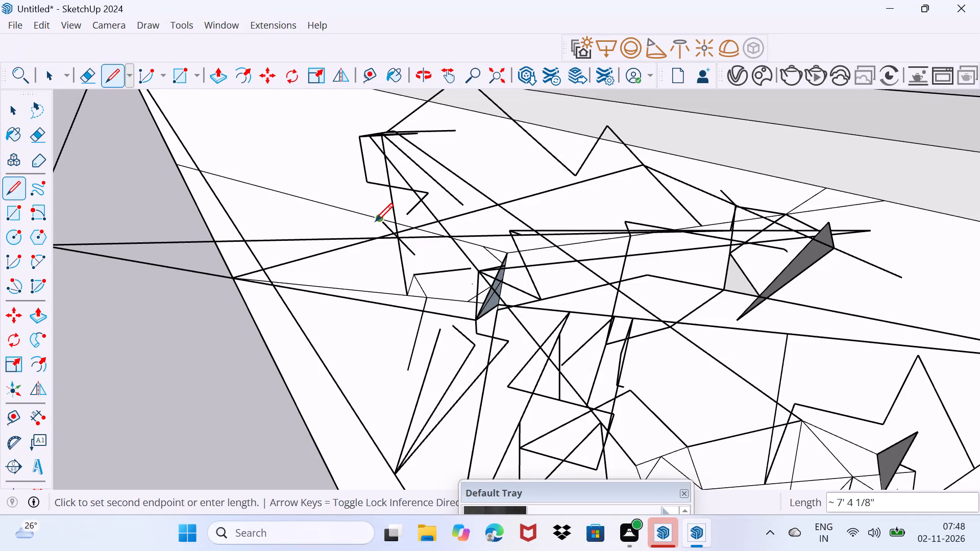
{"action": "left_click", "coordinate": [348, 222]}
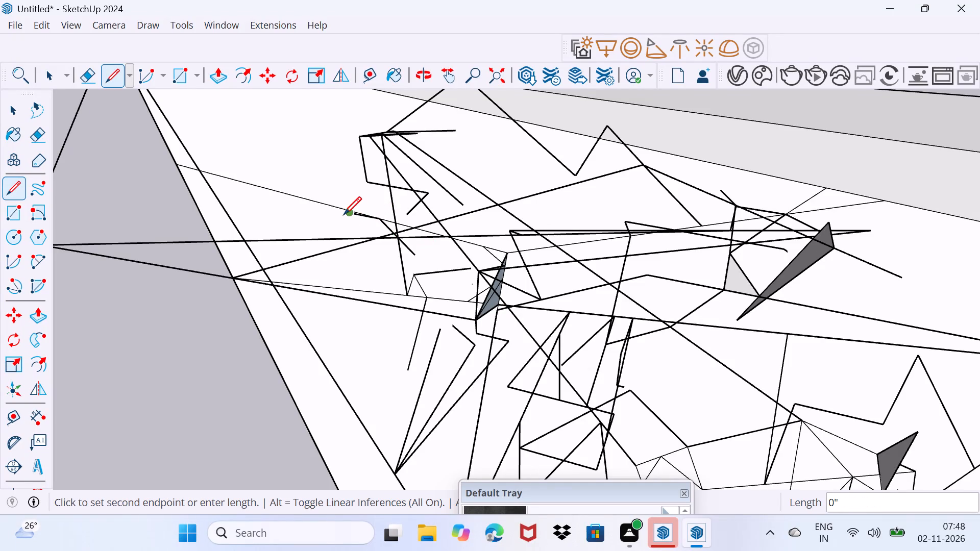
{"action": "left_click", "coordinate": [344, 214]}
{"action": "left_click", "coordinate": [365, 203]}
{"action": "left_click", "coordinate": [398, 201]}
{"action": "left_click", "coordinate": [414, 201]}
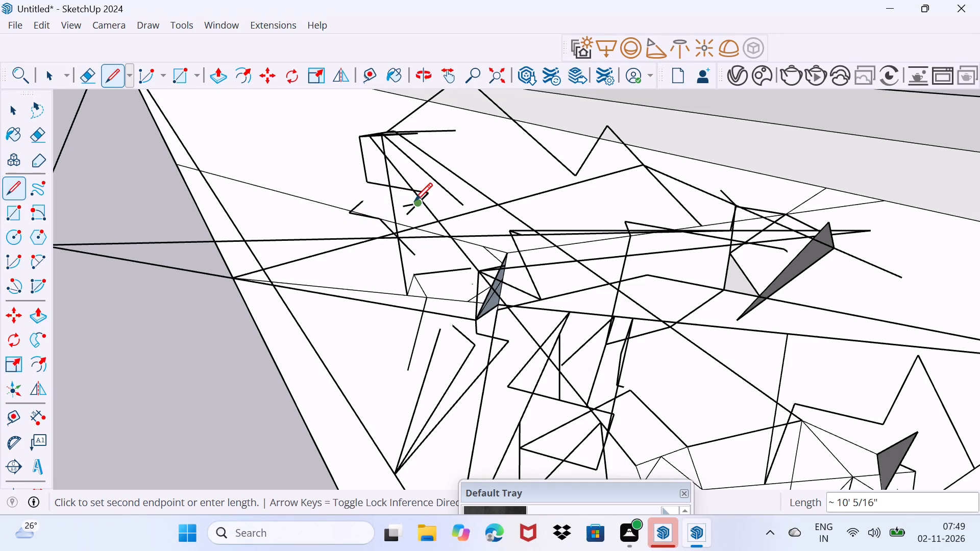
Close a narrow triangle across the lines below the small peak and add a line about 20' 6" long back to it.
{"action": "left_click", "coordinate": [383, 174]}
{"action": "left_click", "coordinate": [337, 155]}
{"action": "left_click", "coordinate": [360, 160]}
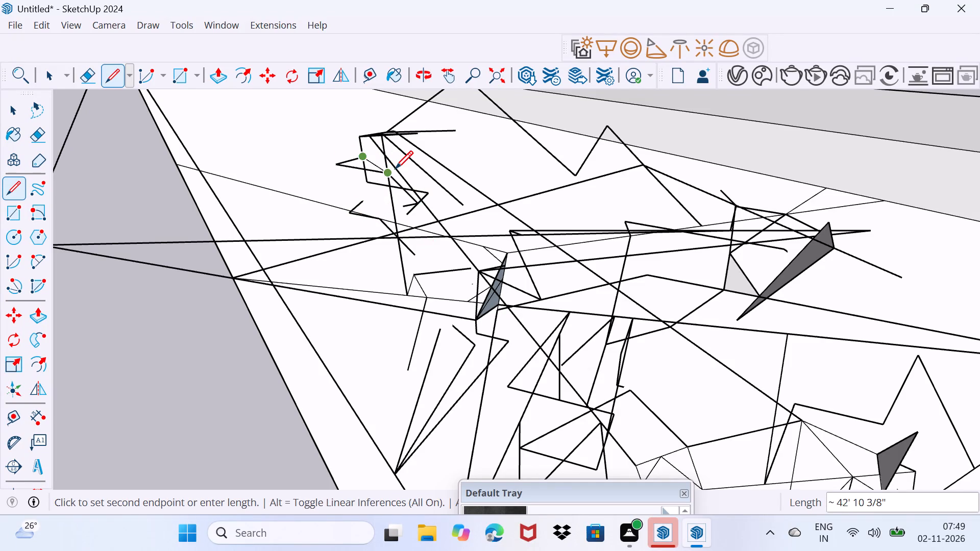
{"action": "left_click", "coordinate": [395, 168]}
{"action": "left_click", "coordinate": [380, 162]}
{"action": "left_click", "coordinate": [419, 178]}
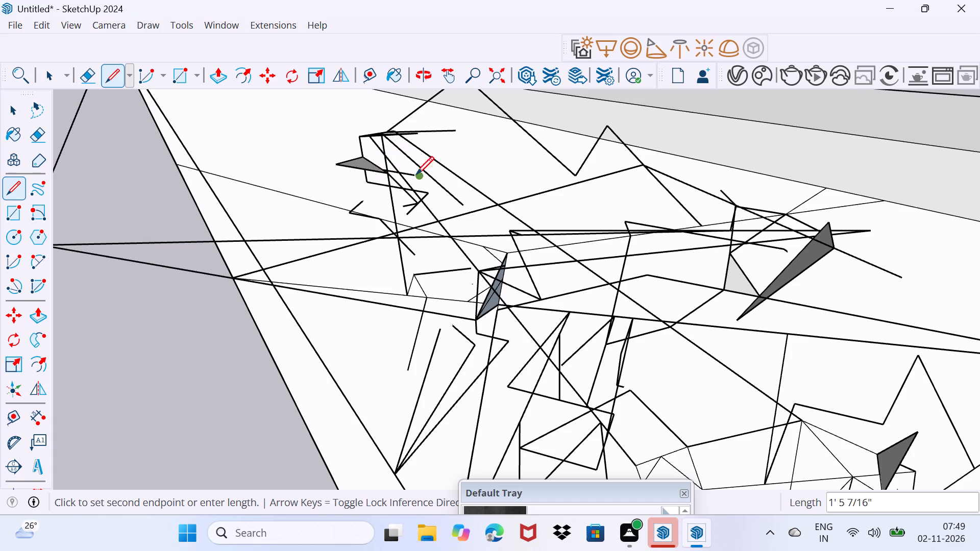
{"action": "left_click", "coordinate": [375, 160]}
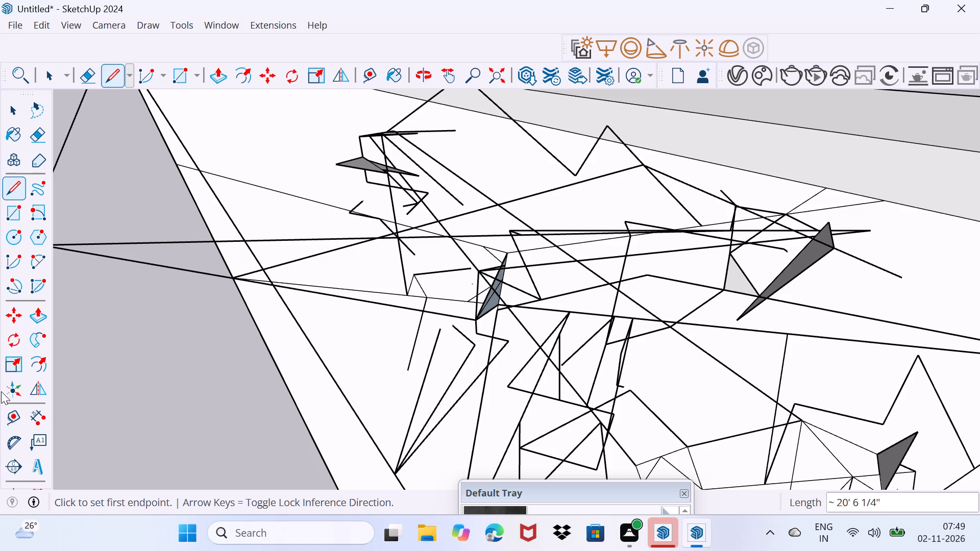
Draw a small hooked outline at the long sloping edge near the strip's corner, ending with an edge about 1' 5" long.
{"action": "left_click", "coordinate": [260, 309]}
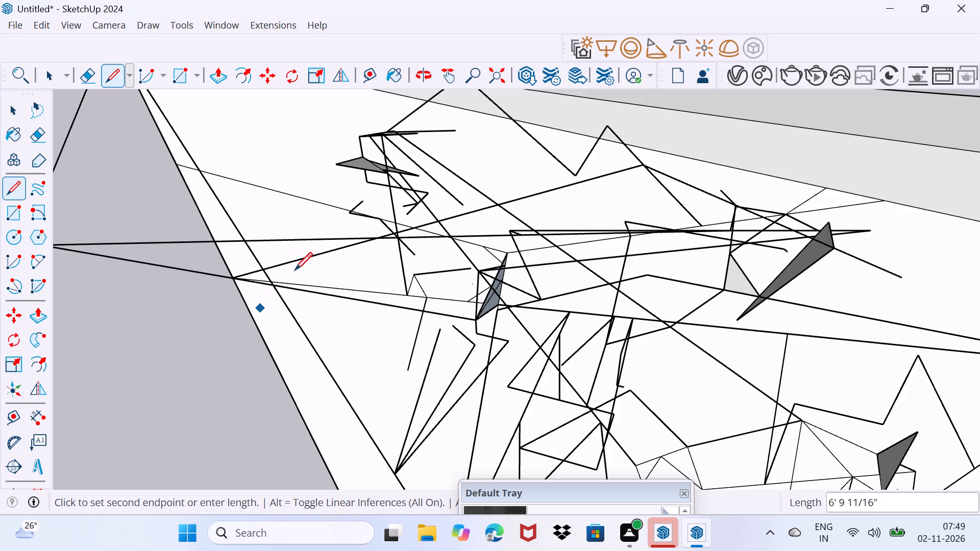
{"action": "left_click", "coordinate": [294, 272]}
{"action": "left_click", "coordinate": [305, 338]}
{"action": "left_click", "coordinate": [273, 334]}
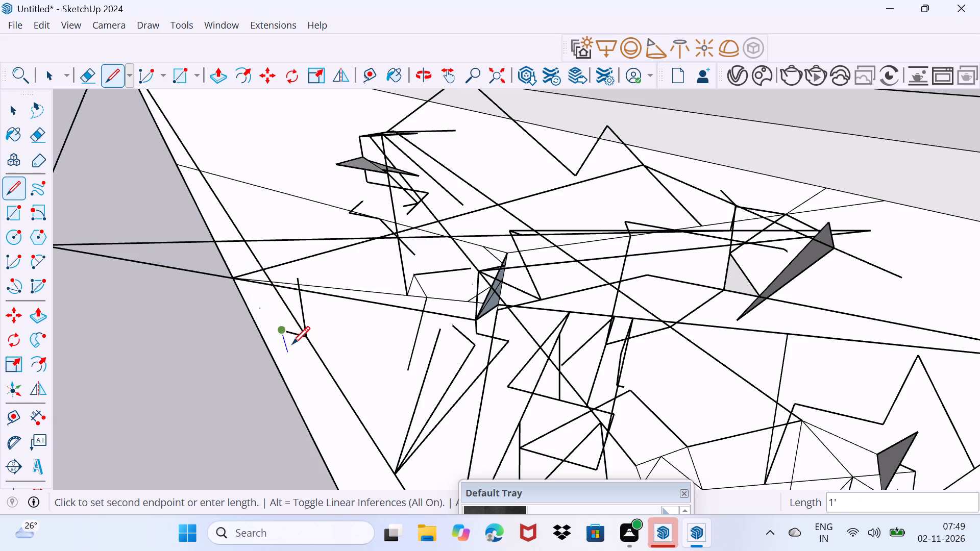
{"action": "left_click", "coordinate": [293, 344]}
{"action": "left_click", "coordinate": [304, 345]}
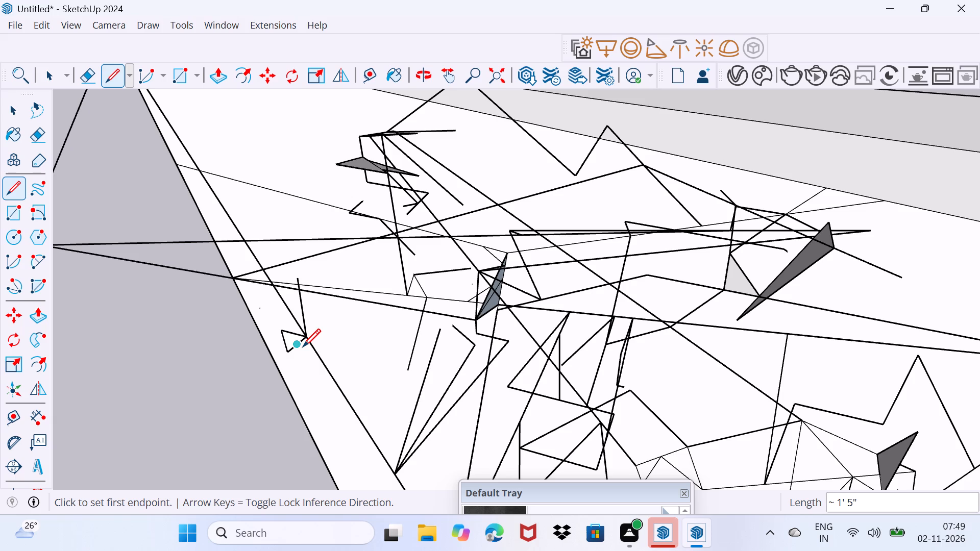
Extend a line from the hooked outline across the sloping edge and close a small triangle beside it, with an edge about 1' 9" long.
{"action": "left_click", "coordinate": [303, 346]}
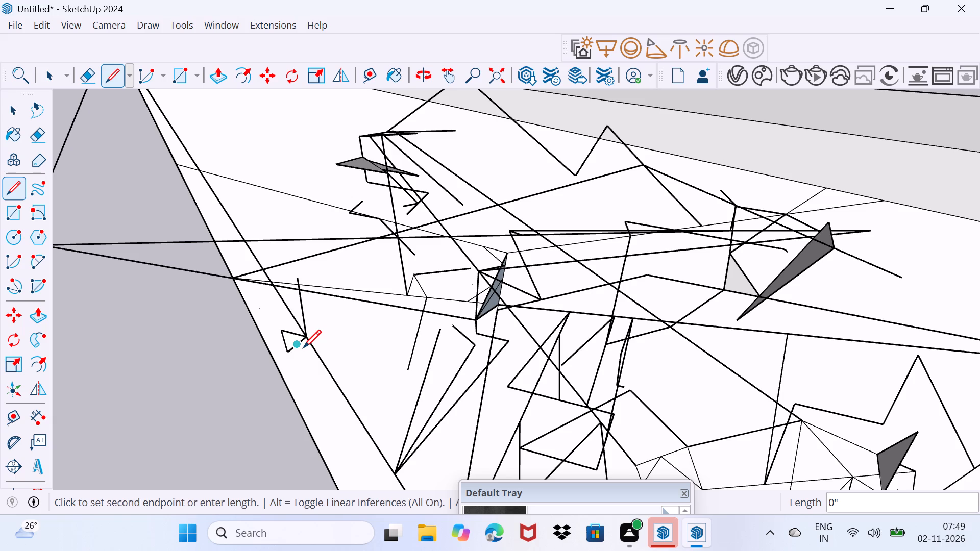
{"action": "left_click", "coordinate": [303, 347]}
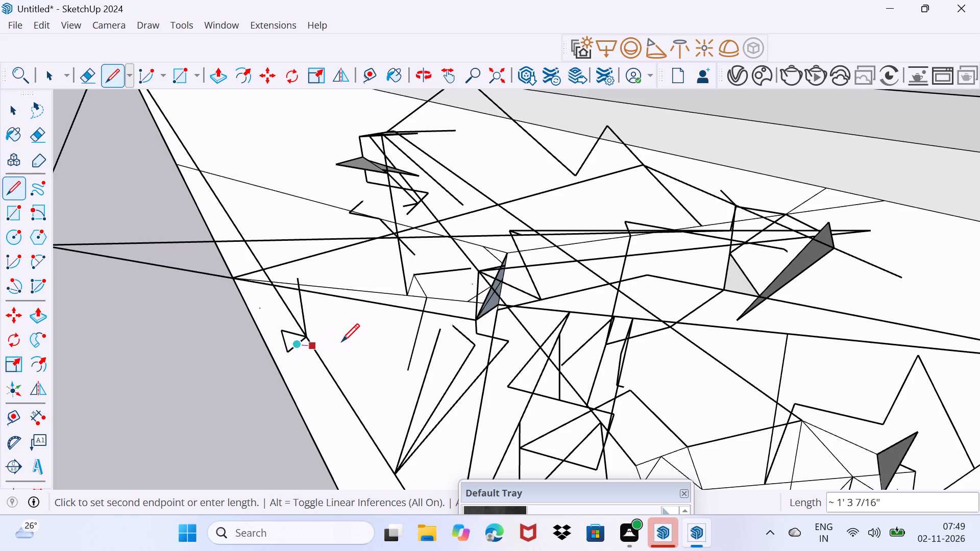
{"action": "left_click", "coordinate": [342, 338]}
{"action": "left_click_drag", "start_coordinate": [356, 338], "coordinate": [372, 352]}
{"action": "left_click_drag", "start_coordinate": [372, 354], "coordinate": [370, 360]}
{"action": "left_click", "coordinate": [333, 361]}
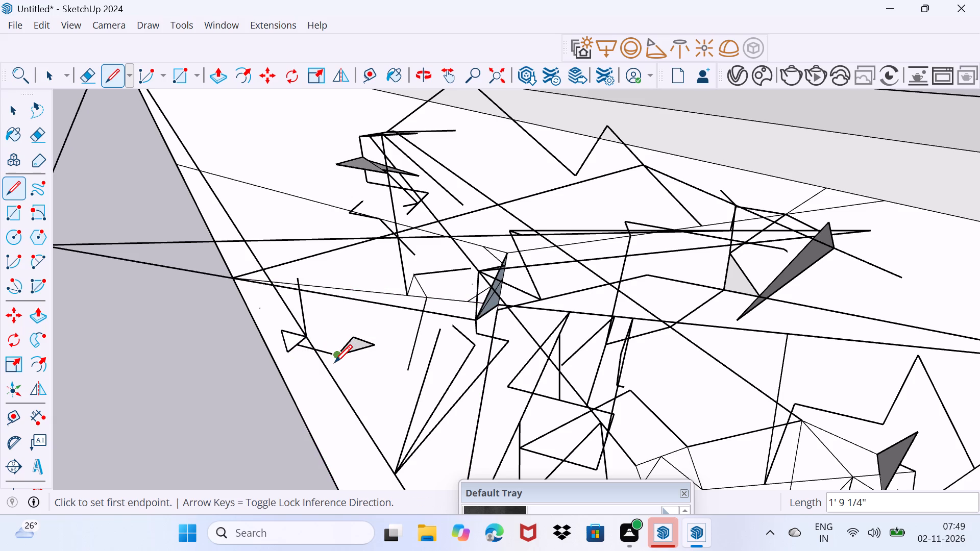
Draw short lines from the small triangle's lower corner, one back toward the sloping edge and a bent one below.
{"action": "left_click", "coordinate": [334, 362]}
{"action": "left_click", "coordinate": [299, 365]}
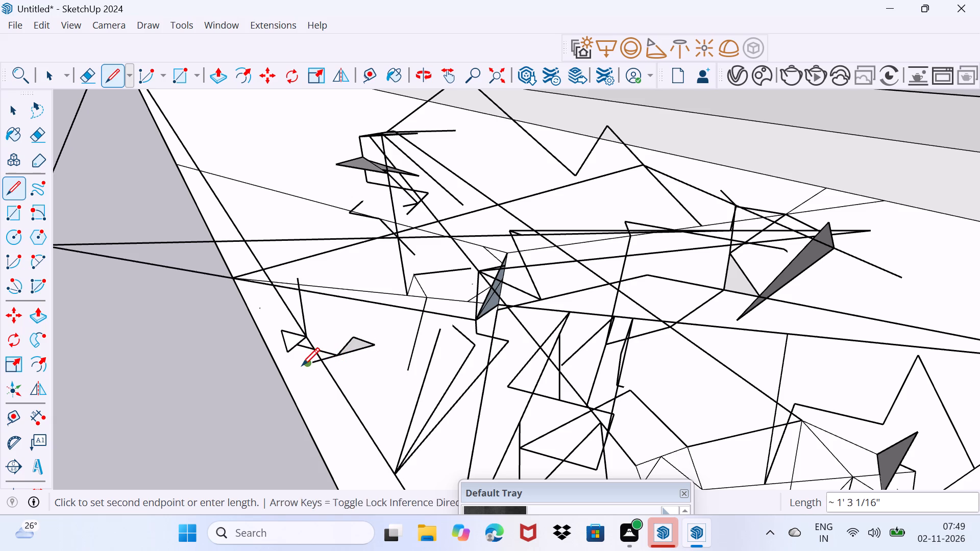
{"action": "left_click_drag", "start_coordinate": [336, 359], "coordinate": [357, 378]}
{"action": "left_click", "coordinate": [359, 380]}
{"action": "left_click", "coordinate": [344, 373]}
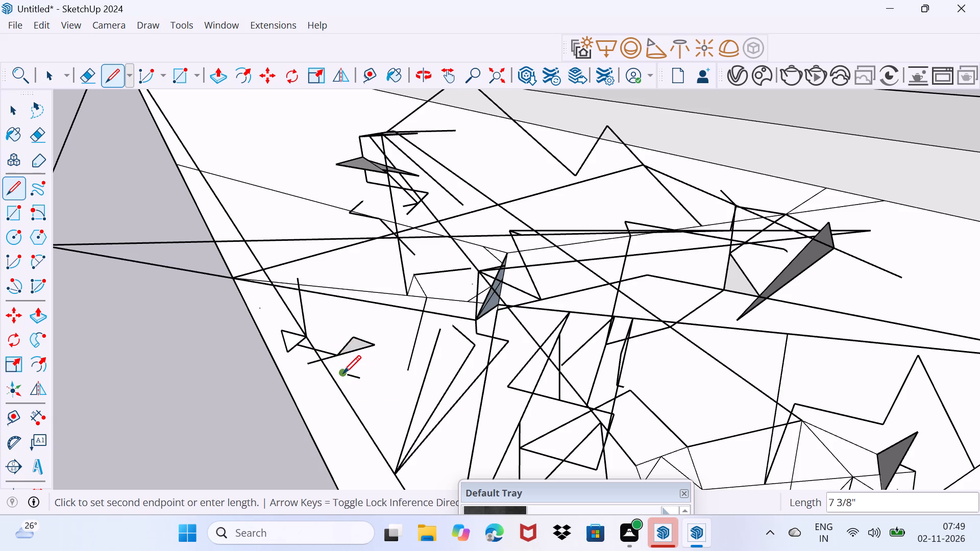
{"action": "left_click", "coordinate": [334, 363]}
{"action": "left_click", "coordinate": [334, 363]}
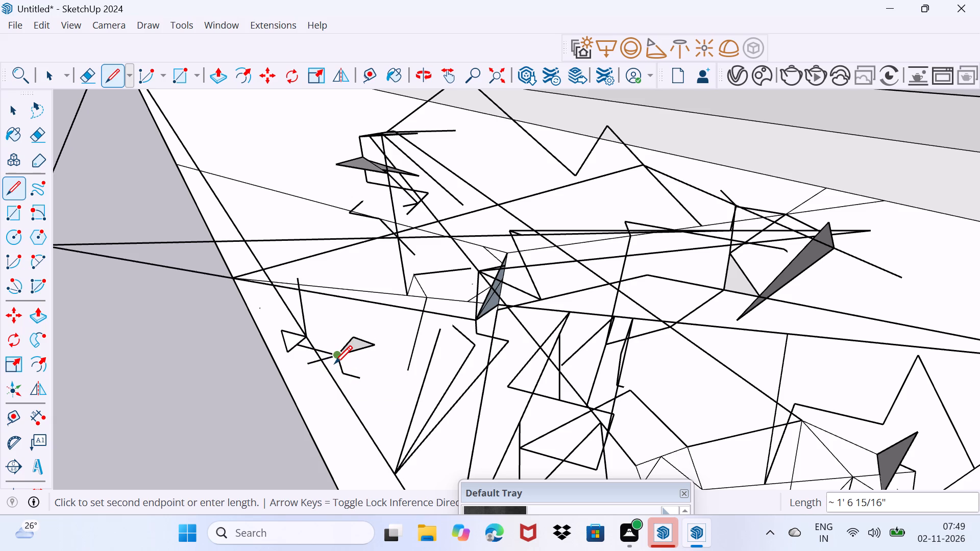
{"action": "left_click", "coordinate": [334, 363]}
{"action": "left_click", "coordinate": [317, 348]}
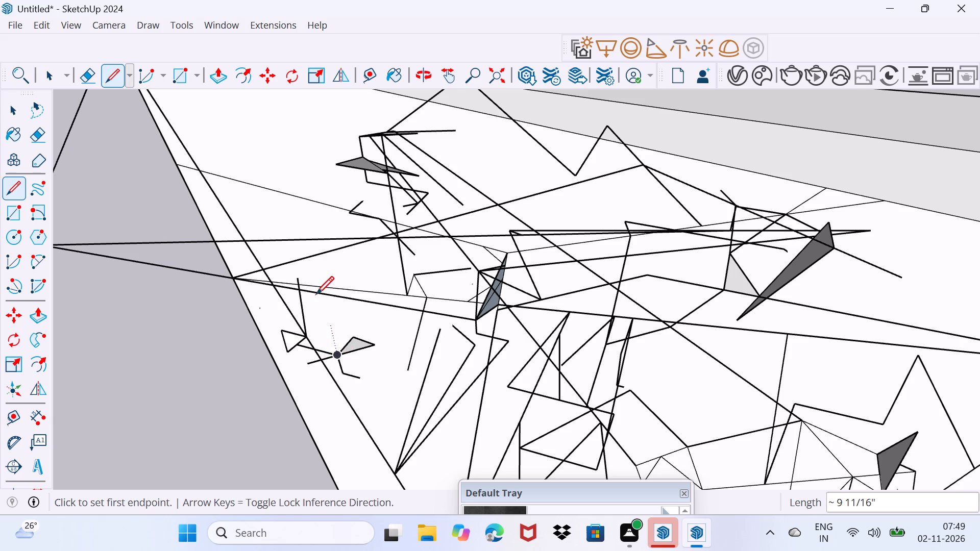
Start a small zigzag on the long line above the small triangle, rising and turning back toward the strip's corner.
{"action": "left_click", "coordinate": [316, 294]}
{"action": "left_click", "coordinate": [318, 291]}
{"action": "left_click", "coordinate": [318, 291]}
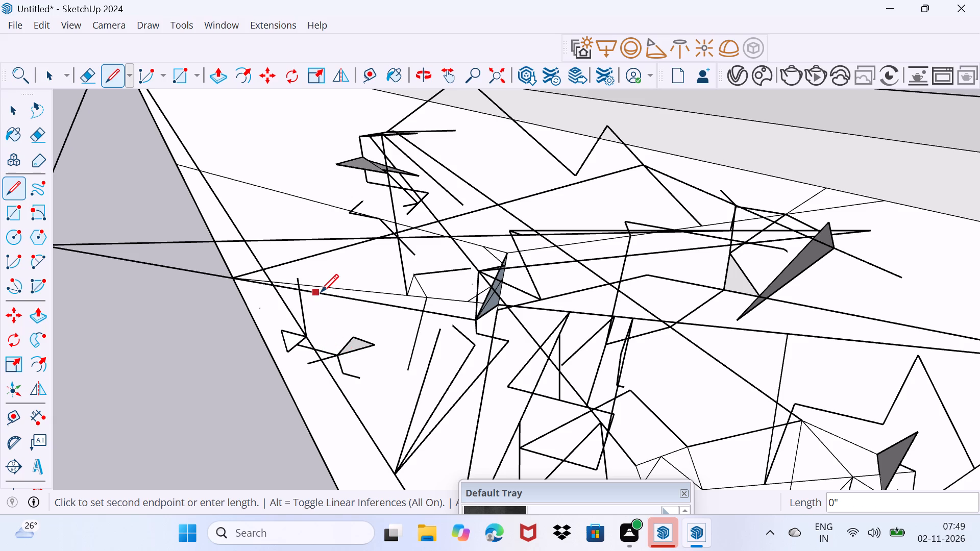
{"action": "left_click", "coordinate": [322, 292]}
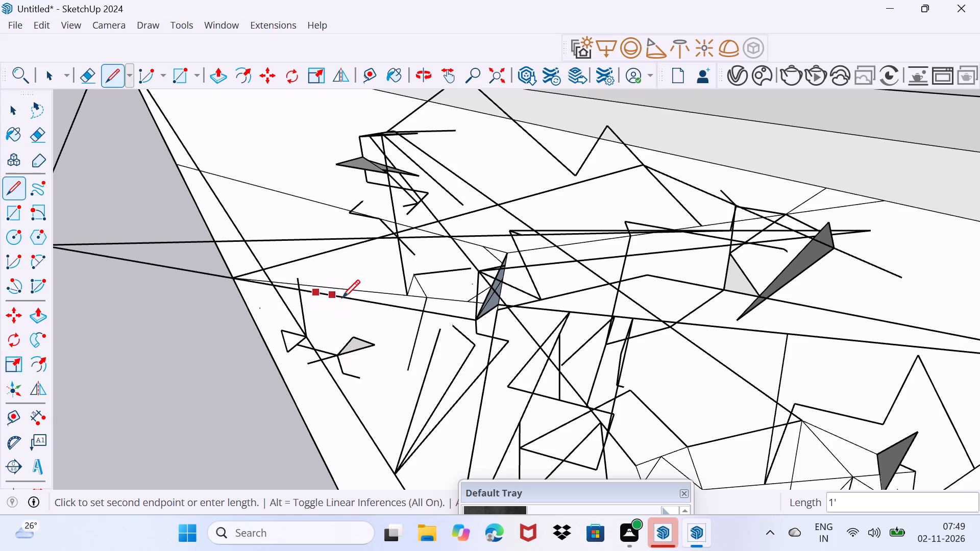
{"action": "left_click", "coordinate": [350, 302]}
{"action": "left_click", "coordinate": [352, 302]}
{"action": "left_click", "coordinate": [355, 284]}
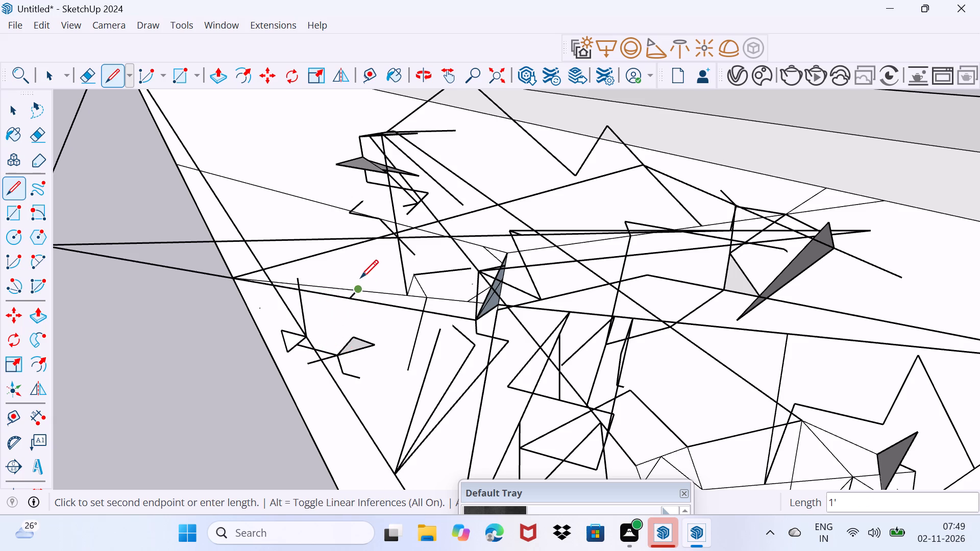
{"action": "left_click", "coordinate": [366, 275]}
{"action": "left_click", "coordinate": [363, 273]}
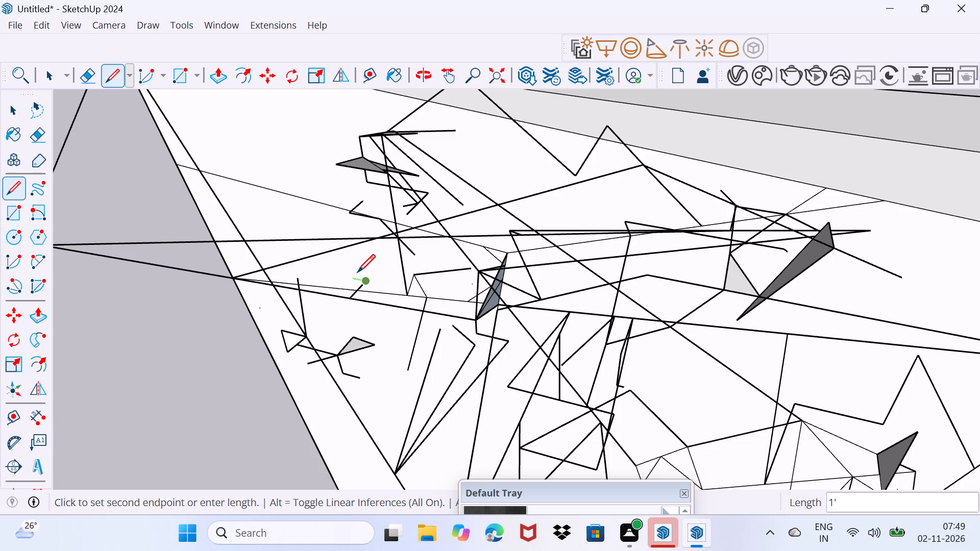
{"action": "left_click", "coordinate": [357, 273]}
{"action": "left_click", "coordinate": [345, 270]}
{"action": "left_click", "coordinate": [343, 270]}
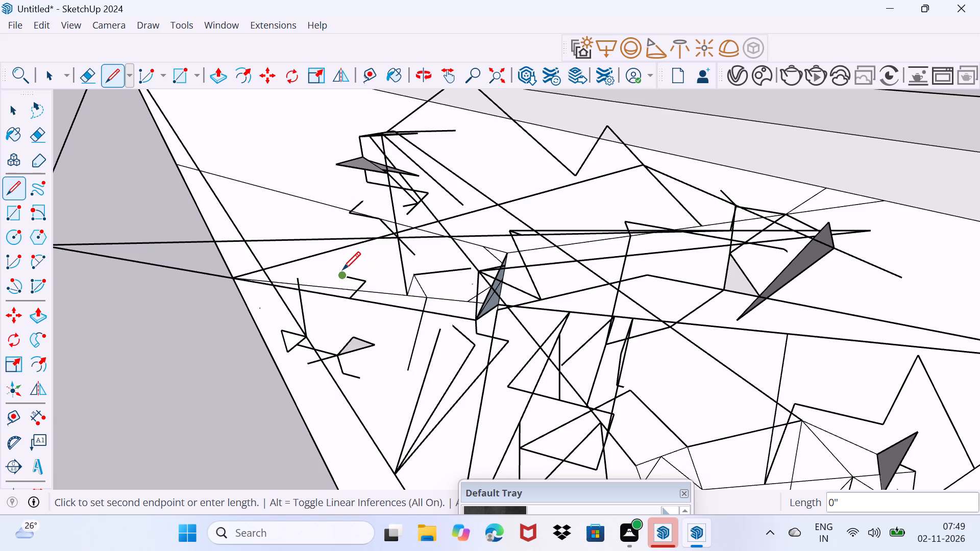
Continue the zigzag with a second turn, ending on the sloping brace above it.
{"action": "left_click", "coordinate": [342, 269]}
{"action": "left_click", "coordinate": [339, 266]}
{"action": "left_click", "coordinate": [342, 268]}
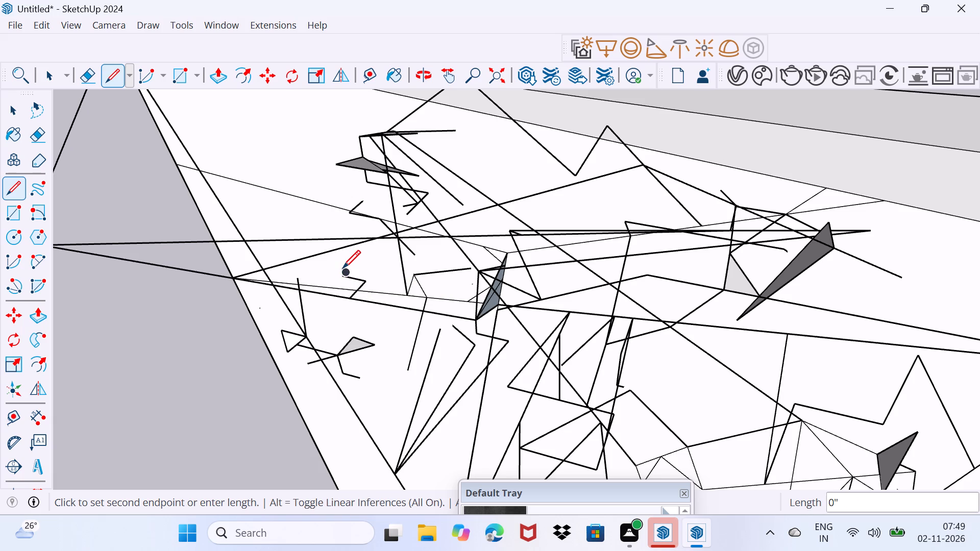
{"action": "left_click", "coordinate": [338, 268]}
{"action": "left_click", "coordinate": [377, 266]}
{"action": "left_click", "coordinate": [341, 249]}
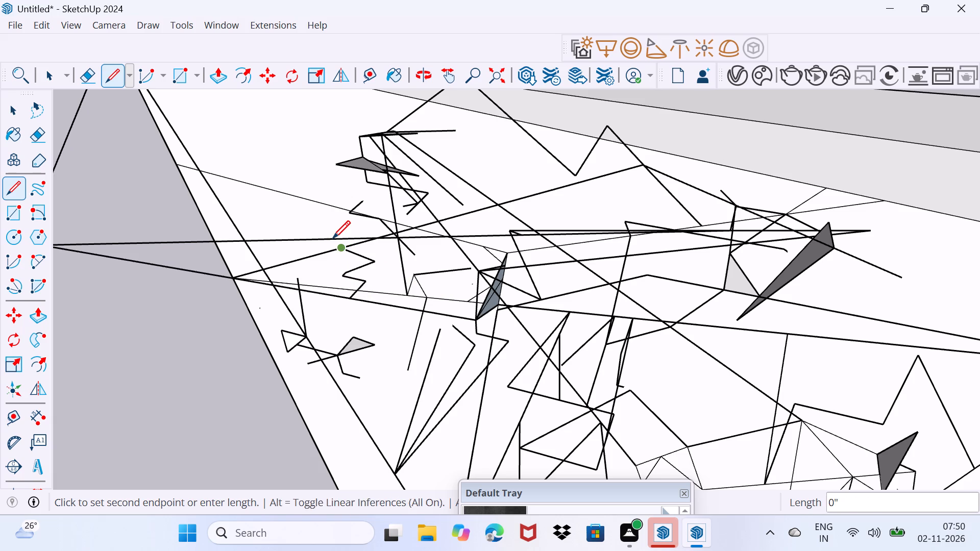
Extend the zigzag into an outline rising past the thin sloping line to the small peak and back down to the zigzag's outer corner.
{"action": "left_click", "coordinate": [332, 238]}
{"action": "left_click", "coordinate": [315, 210]}
{"action": "left_click", "coordinate": [303, 184]}
{"action": "left_click", "coordinate": [296, 170]}
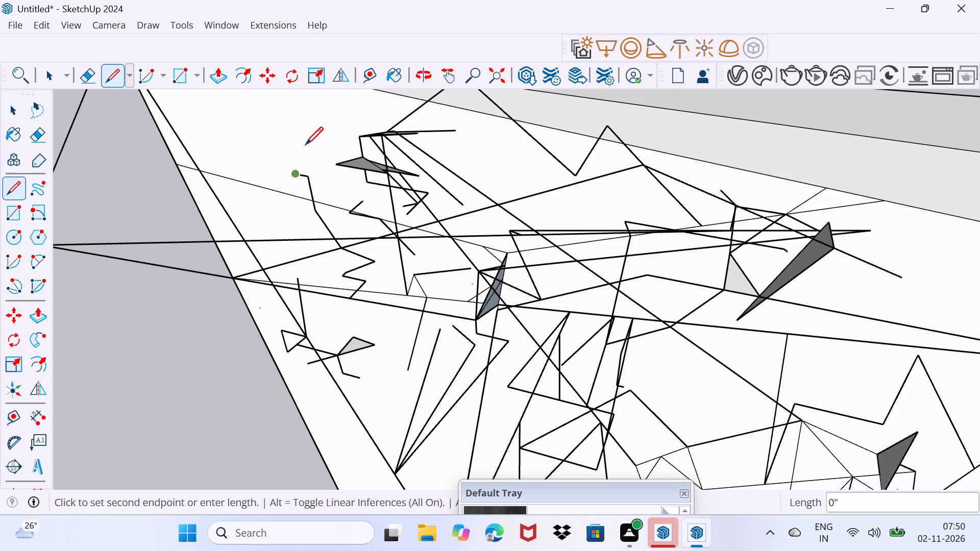
{"action": "left_click", "coordinate": [309, 140]}
{"action": "left_click", "coordinate": [354, 129]}
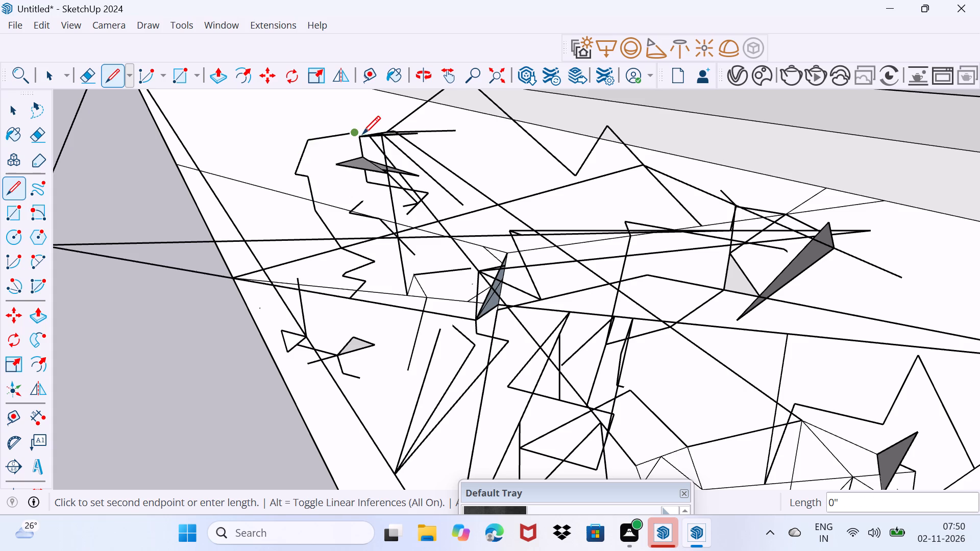
{"action": "left_click", "coordinate": [353, 140]}
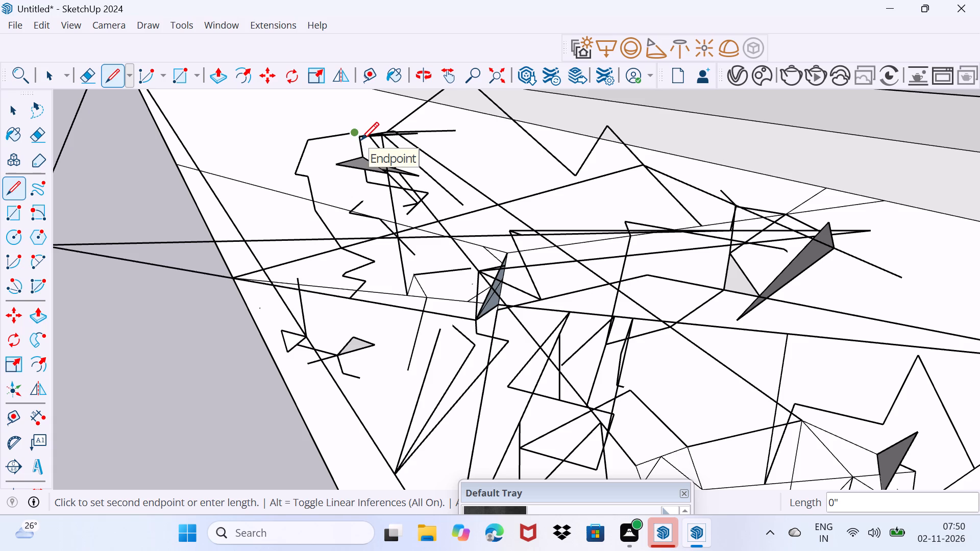
{"action": "left_click", "coordinate": [361, 140]}
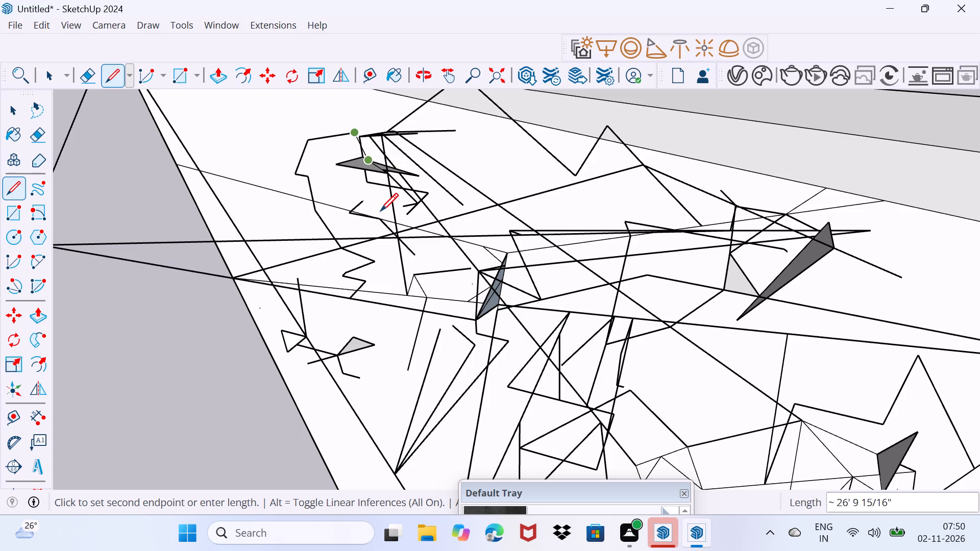
{"action": "left_click", "coordinate": [390, 257]}
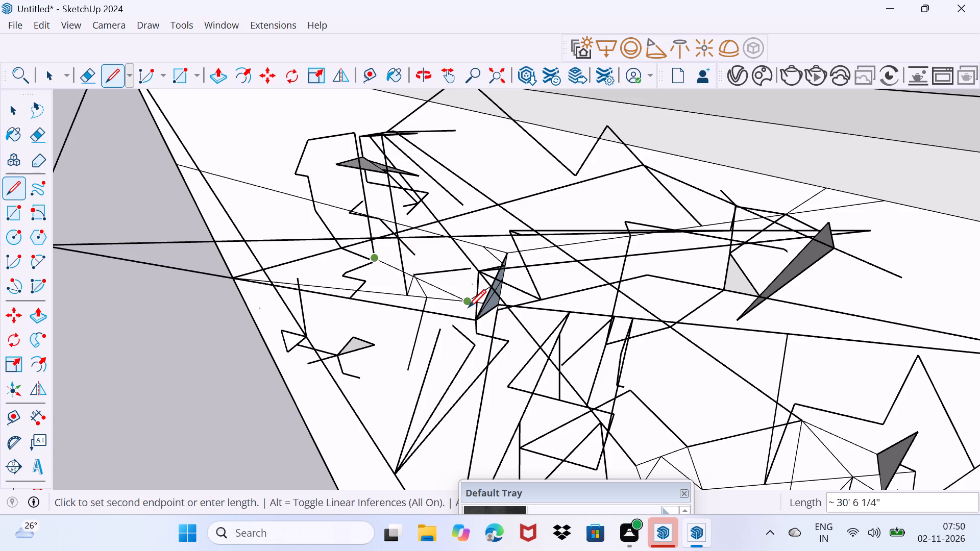
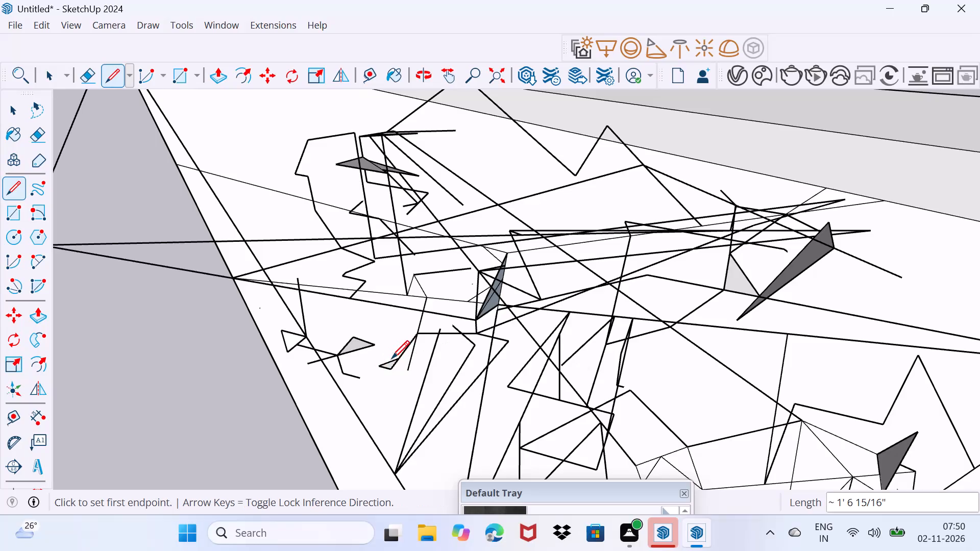
Draw a small closed triangle just below the long sloping line, above the light grey triangle.
{"action": "left_click", "coordinate": [385, 322]}
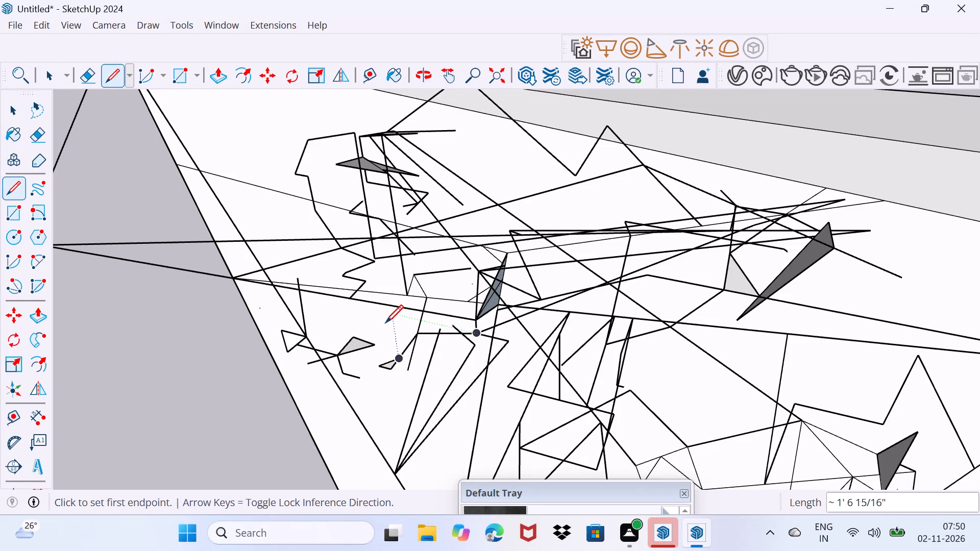
{"action": "left_click", "coordinate": [362, 320]}
{"action": "left_click", "coordinate": [377, 313]}
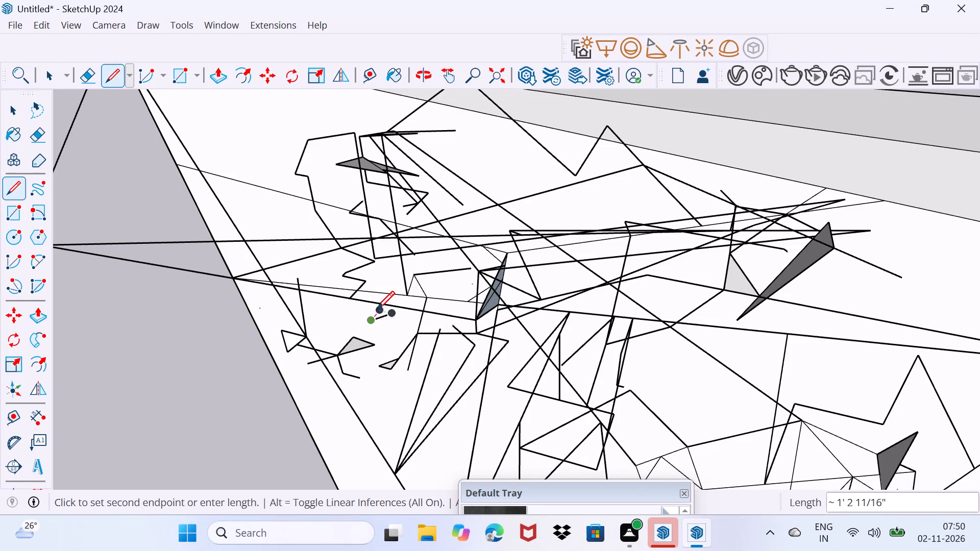
{"action": "left_click", "coordinate": [380, 309]}
{"action": "left_click", "coordinate": [384, 308]}
{"action": "left_click", "coordinate": [385, 308]}
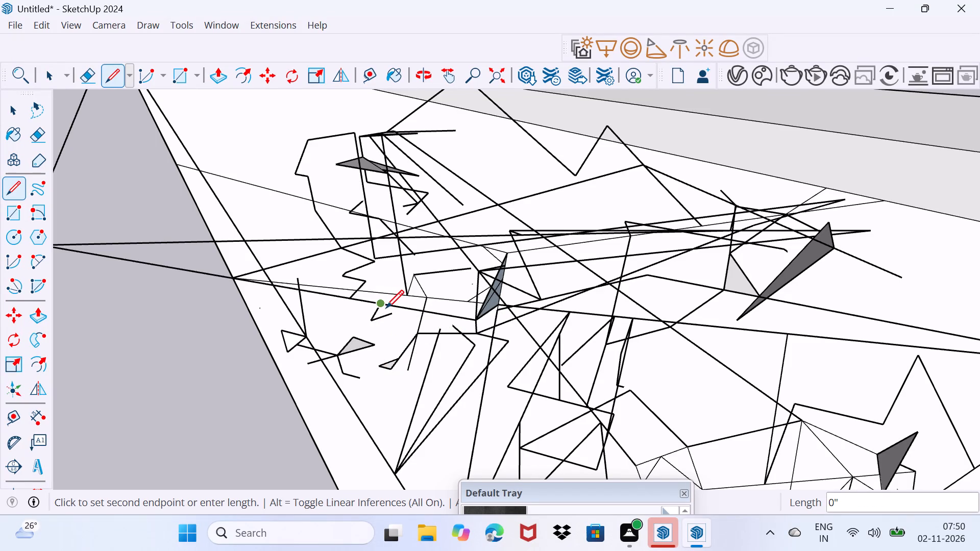
{"action": "left_click", "coordinate": [383, 305]}
{"action": "left_click", "coordinate": [385, 305]}
{"action": "left_click", "coordinate": [382, 303]}
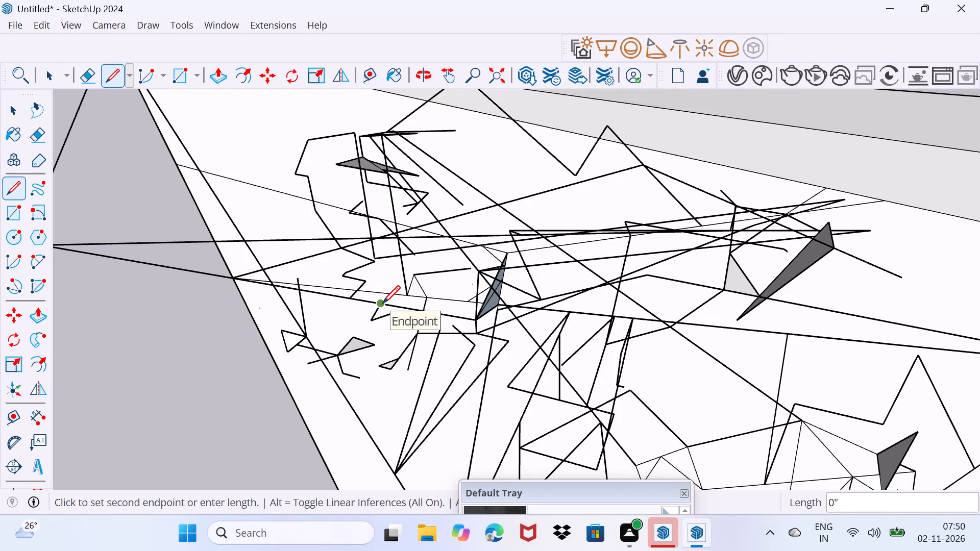
{"action": "left_click", "coordinate": [384, 310]}
{"action": "left_click", "coordinate": [386, 313]}
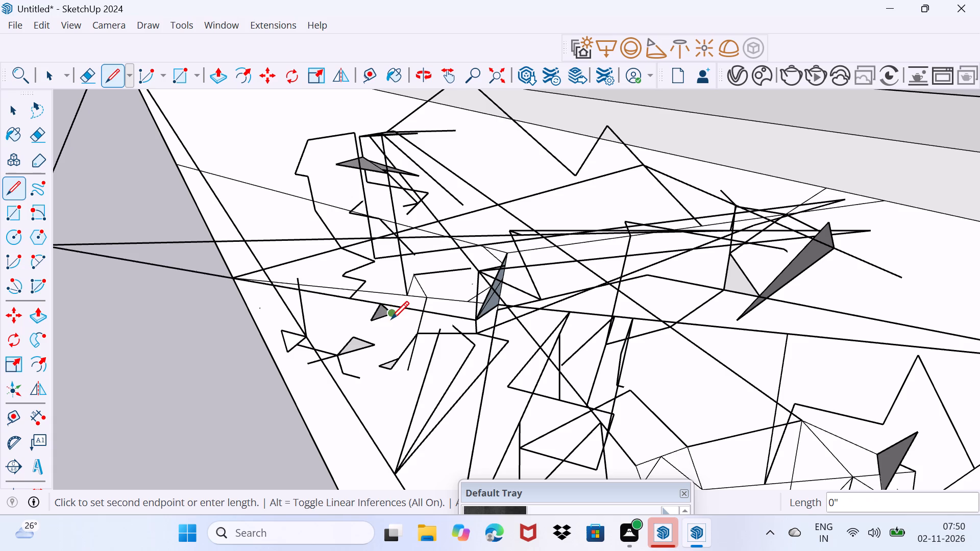
Add a short stub at the new triangle's corner and a short line from beside it to the end of the horizontal line.
{"action": "left_click", "coordinate": [393, 319]}
{"action": "left_click", "coordinate": [405, 314]}
{"action": "left_click", "coordinate": [397, 315]}
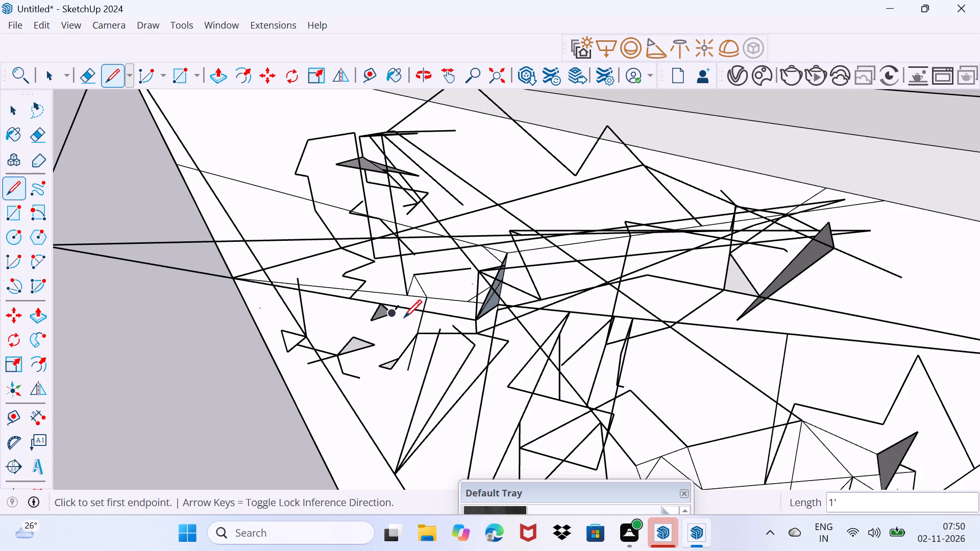
{"action": "left_click", "coordinate": [407, 319]}
{"action": "left_click", "coordinate": [411, 333]}
{"action": "left_click", "coordinate": [408, 333]}
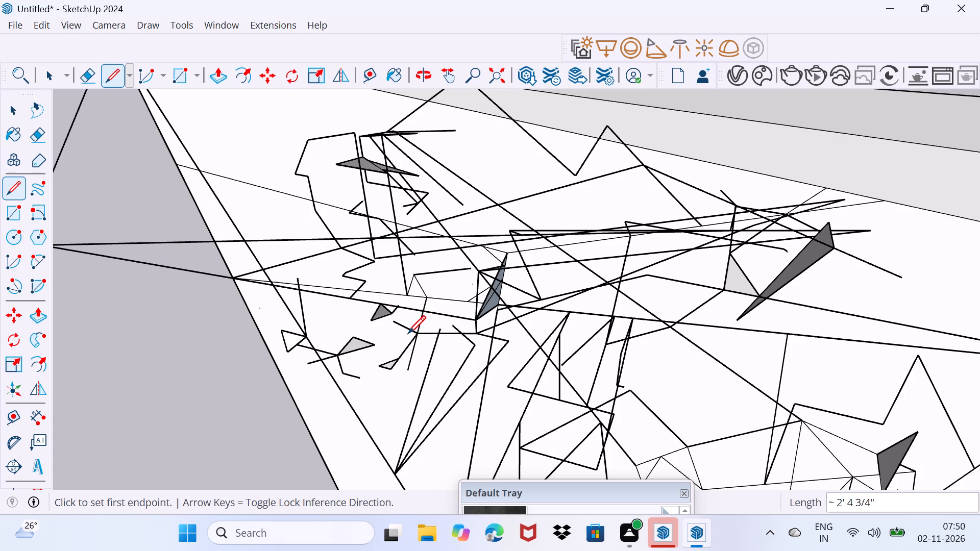
{"action": "left_click", "coordinate": [408, 333]}
{"action": "left_click", "coordinate": [408, 333]}
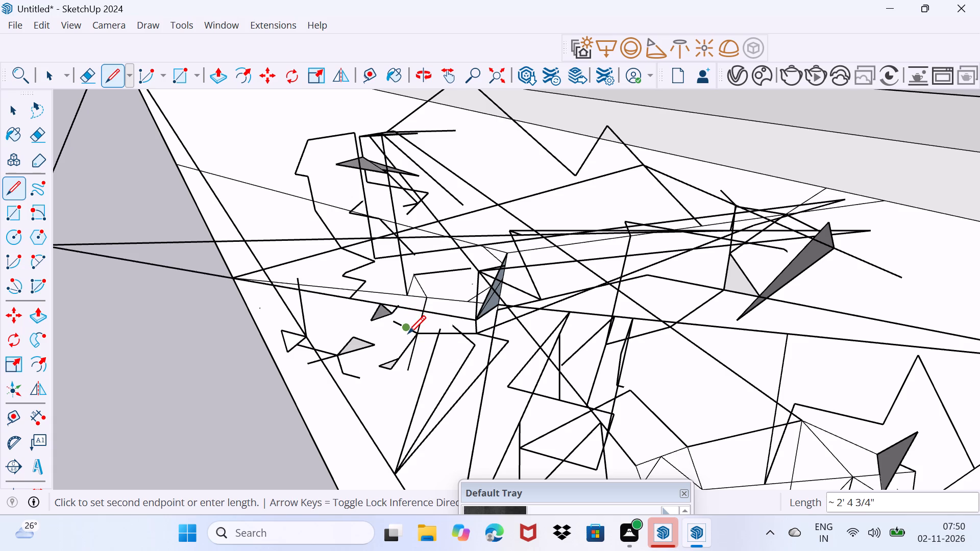
{"action": "left_click", "coordinate": [414, 335]}
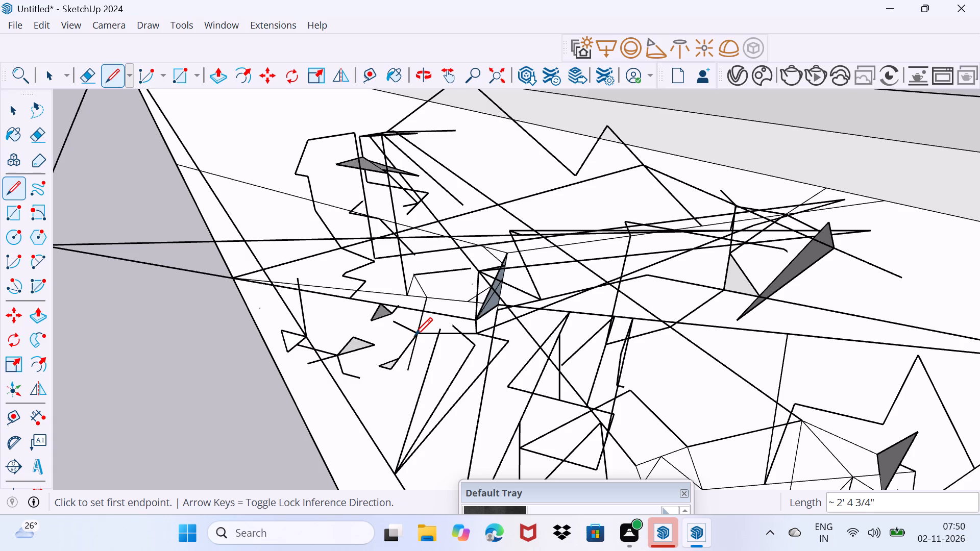
{"action": "left_click", "coordinate": [414, 335]}
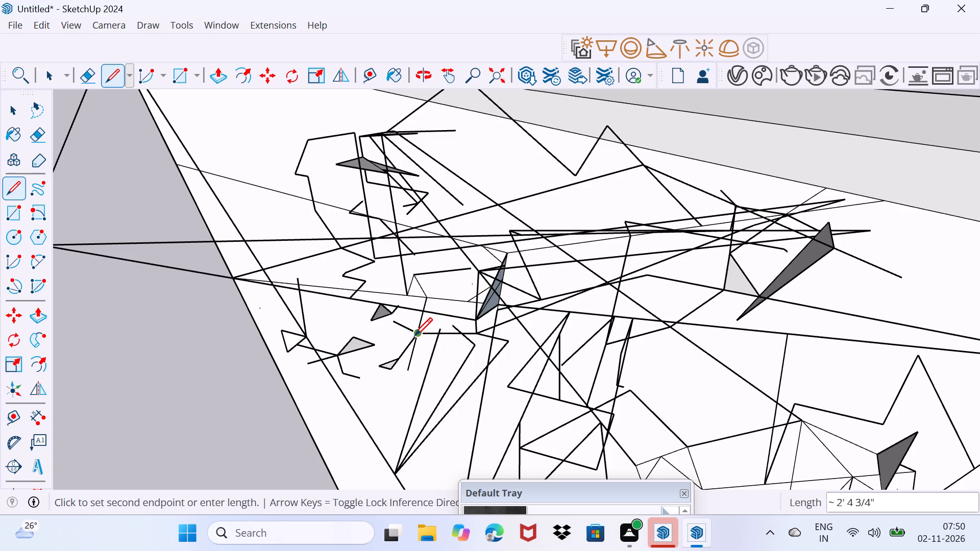
{"action": "left_click", "coordinate": [414, 335]}
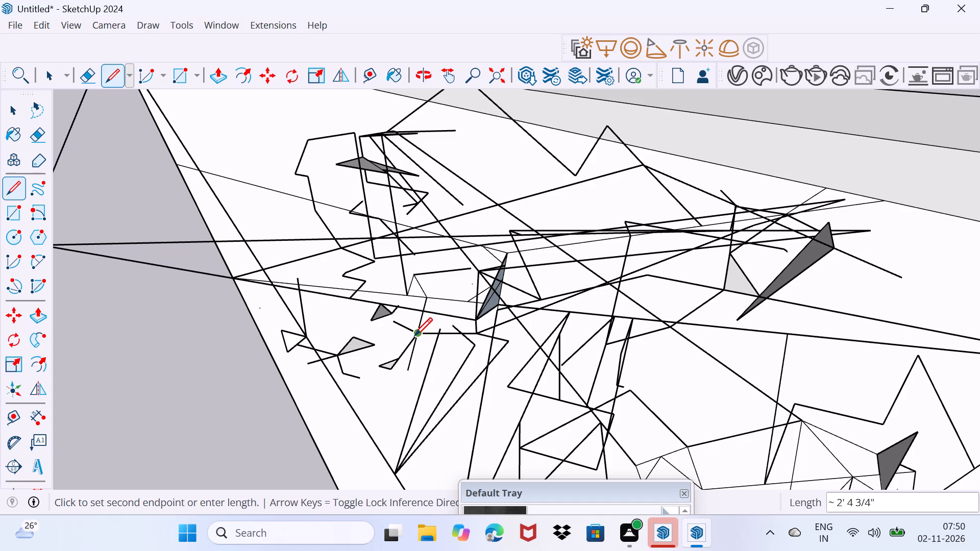
{"action": "left_click", "coordinate": [414, 335]}
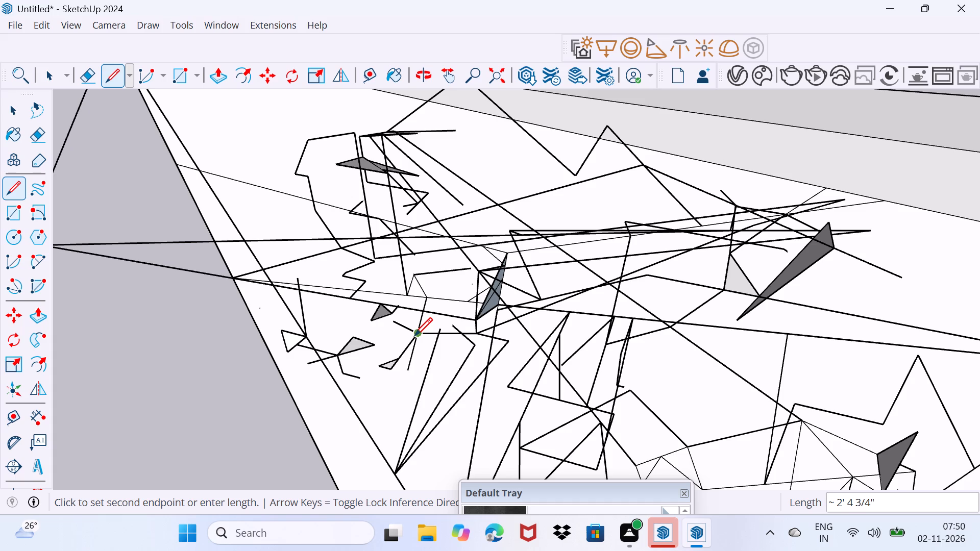
{"action": "left_click", "coordinate": [414, 335]}
Draw a line from the horizontal line's end up across the long line to the thin sloping line.
{"action": "left_click", "coordinate": [388, 290]}
{"action": "left_click", "coordinate": [425, 262]}
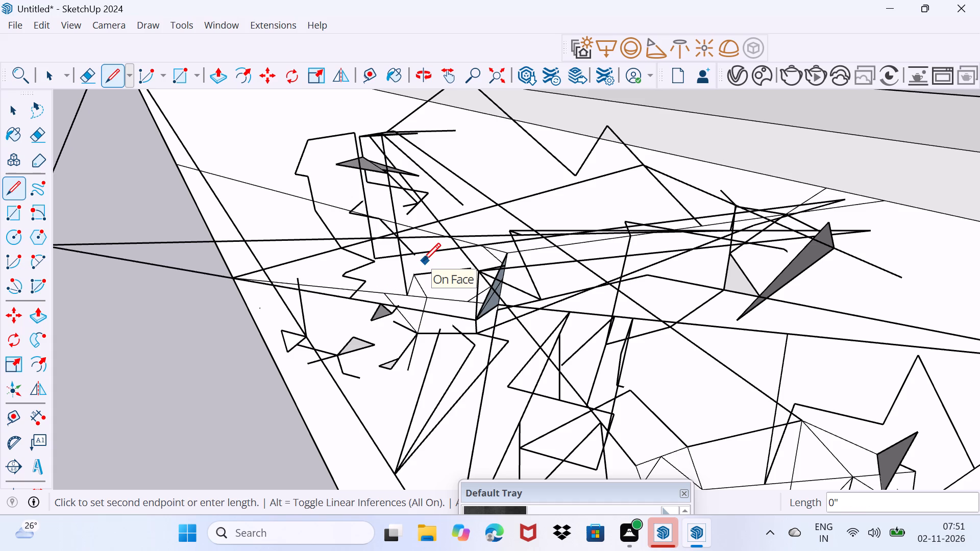
{"action": "left_click", "coordinate": [423, 261]}
Draw two short lines from the thin outline's lower vertex toward the narrow shaded face and back to its top edge.
{"action": "left_click", "coordinate": [435, 319]}
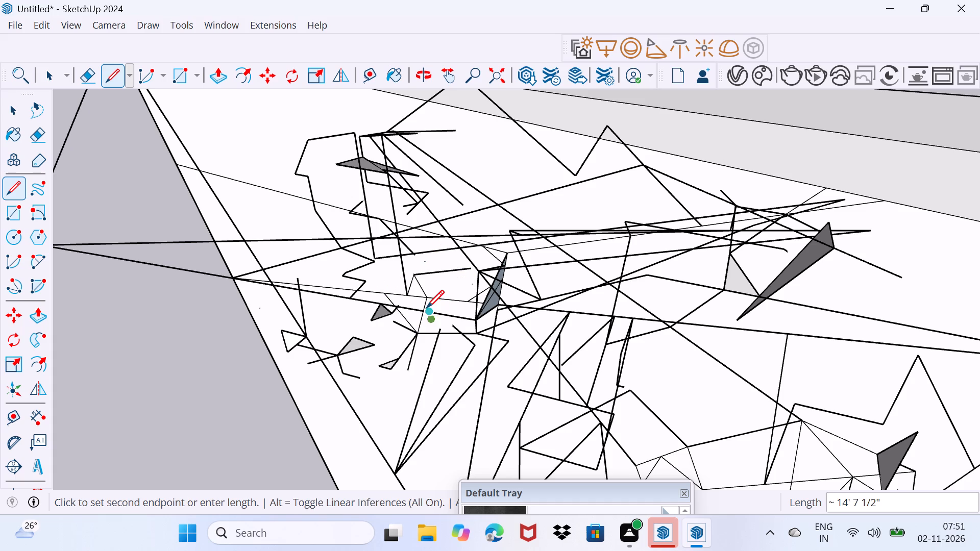
{"action": "left_click", "coordinate": [426, 307]}
{"action": "left_click", "coordinate": [424, 296]}
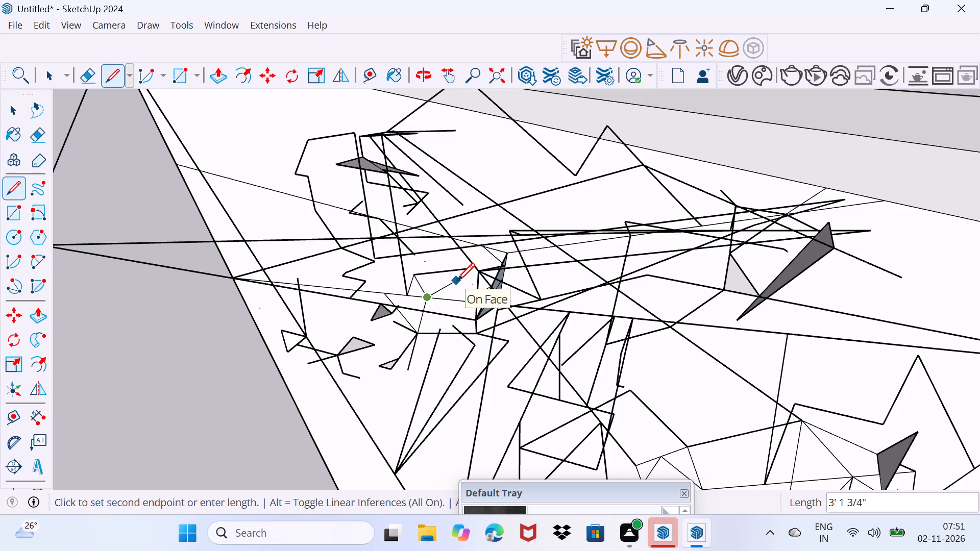
{"action": "left_click", "coordinate": [458, 279]}
{"action": "left_click", "coordinate": [441, 269]}
Draw a bent line above the small outline, rising to the long line and dropping to the outline's corner, and connect that corner across it.
{"action": "left_click", "coordinate": [421, 265]}
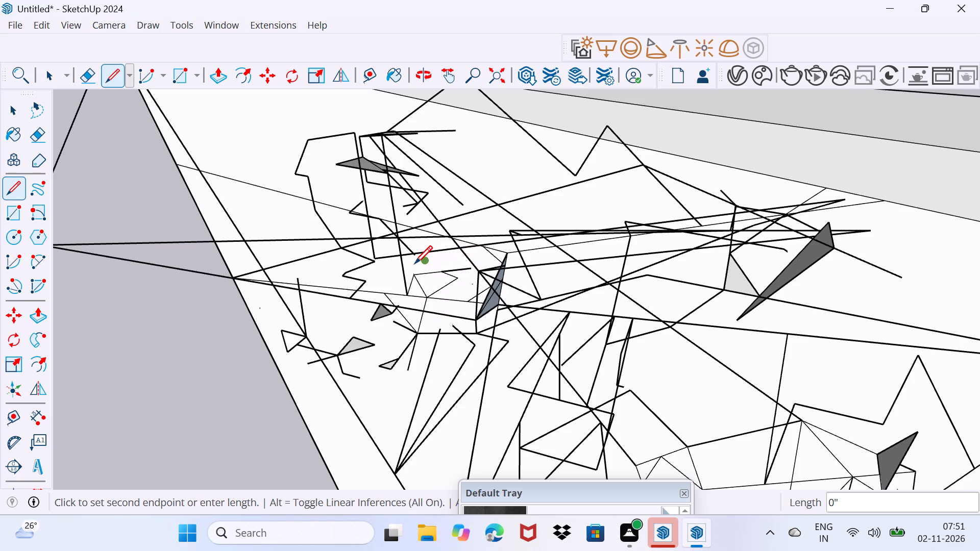
{"action": "left_click", "coordinate": [410, 260]}
{"action": "left_click", "coordinate": [390, 248]}
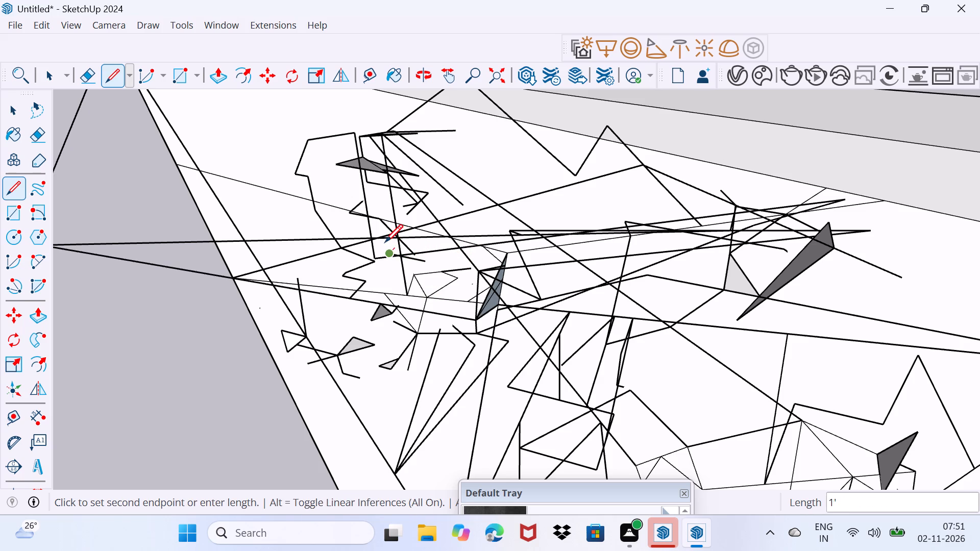
{"action": "left_click", "coordinate": [384, 241]}
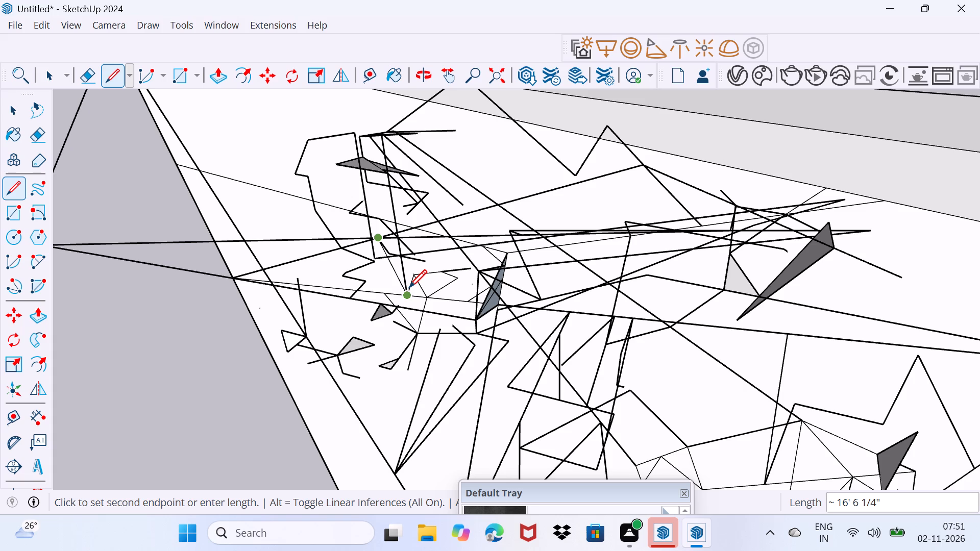
{"action": "left_click", "coordinate": [409, 287]}
{"action": "left_click_drag", "start_coordinate": [454, 282], "coordinate": [460, 284]}
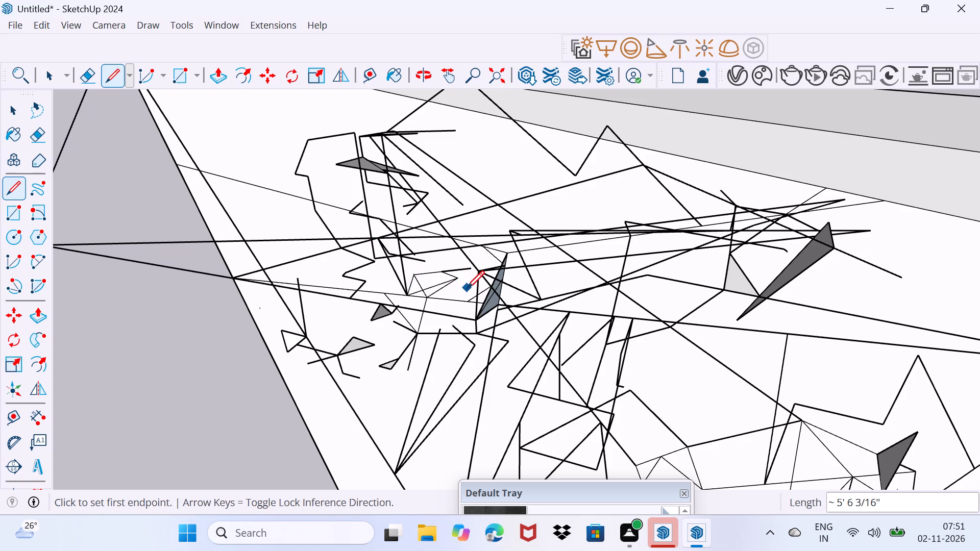
Draw a diagonal from beside the narrow shaded face down to the horizontal line, and extend the bent line toward that face's top.
{"action": "left_click", "coordinate": [470, 288]}
{"action": "left_click", "coordinate": [436, 332]}
{"action": "left_click_drag", "start_coordinate": [414, 297], "coordinate": [427, 291]}
{"action": "left_click", "coordinate": [464, 259]}
{"action": "left_click_drag", "start_coordinate": [426, 261], "coordinate": [454, 262]}
{"action": "left_click", "coordinate": [454, 262]}
Close a small narrow triangle between the horizontal line and the long sloping line above it.
{"action": "left_click", "coordinate": [453, 323]}
{"action": "left_click", "coordinate": [437, 338]}
{"action": "left_click", "coordinate": [443, 337]}
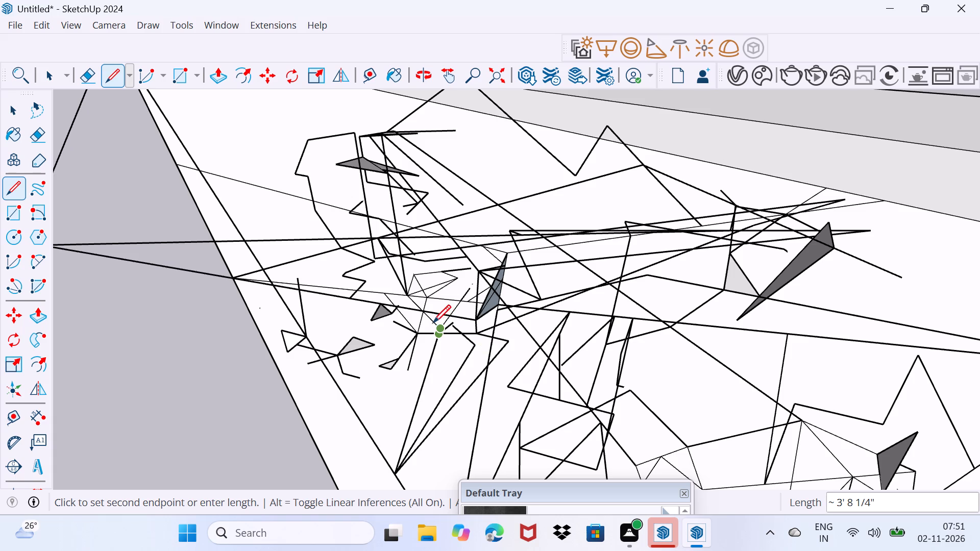
{"action": "left_click", "coordinate": [431, 316]}
Close a small triangle beside the top of the narrow shaded face and run a line up to the long line.
{"action": "left_click", "coordinate": [494, 269]}
{"action": "left_click", "coordinate": [465, 252]}
{"action": "left_click_drag", "start_coordinate": [485, 251], "coordinate": [481, 242]}
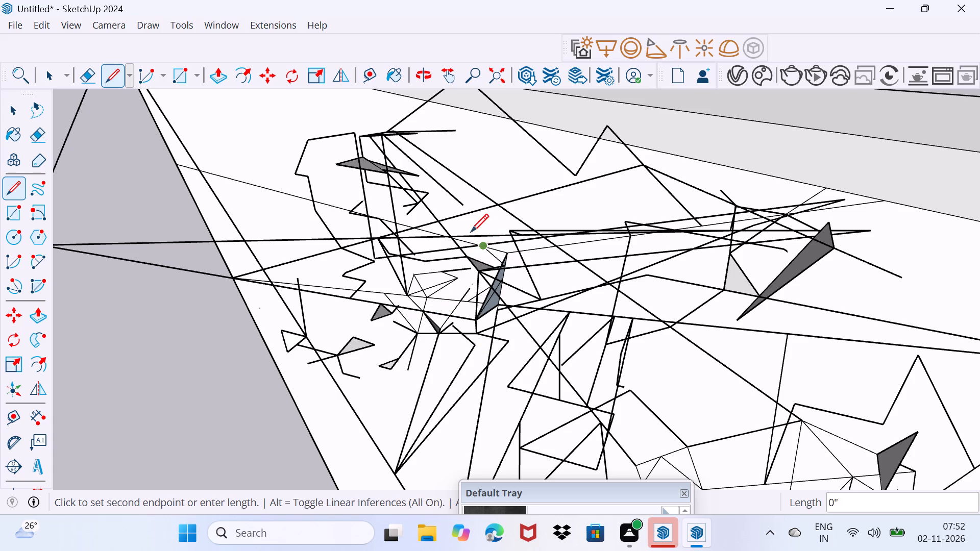
Continue the line with a bend up to the long sloping brace and close a thin triangle along that brace.
{"action": "left_click", "coordinate": [467, 228]}
{"action": "left_click", "coordinate": [477, 238]}
{"action": "left_click_drag", "start_coordinate": [462, 226], "coordinate": [487, 213]}
{"action": "left_click", "coordinate": [527, 195]}
{"action": "left_click_drag", "start_coordinate": [506, 189], "coordinate": [521, 199]}
{"action": "left_click", "coordinate": [560, 184]}
Draw a small closed triangle inside the peak, between its two sloping sides above the brace.
{"action": "left_click_drag", "start_coordinate": [609, 167], "coordinate": [620, 165]}
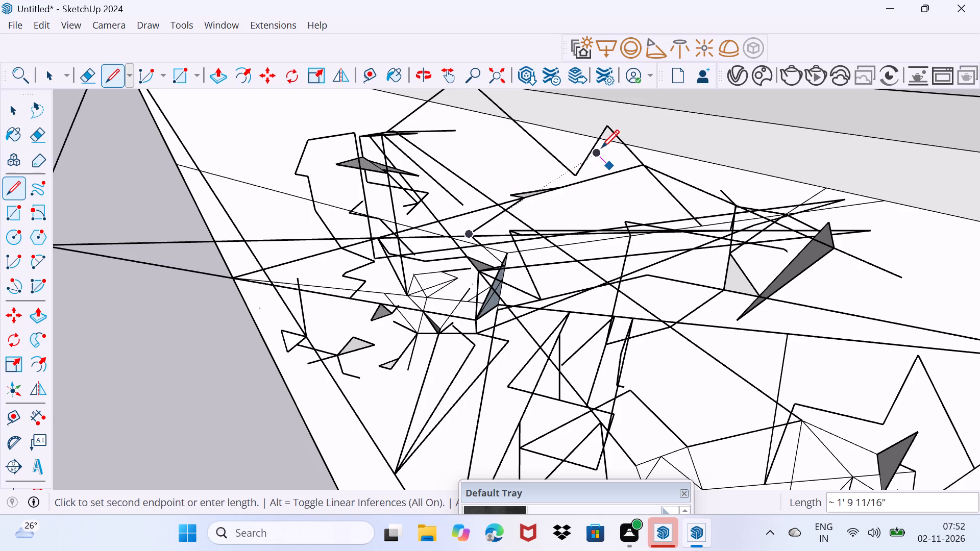
{"action": "left_click", "coordinate": [601, 147]}
{"action": "left_click", "coordinate": [624, 142]}
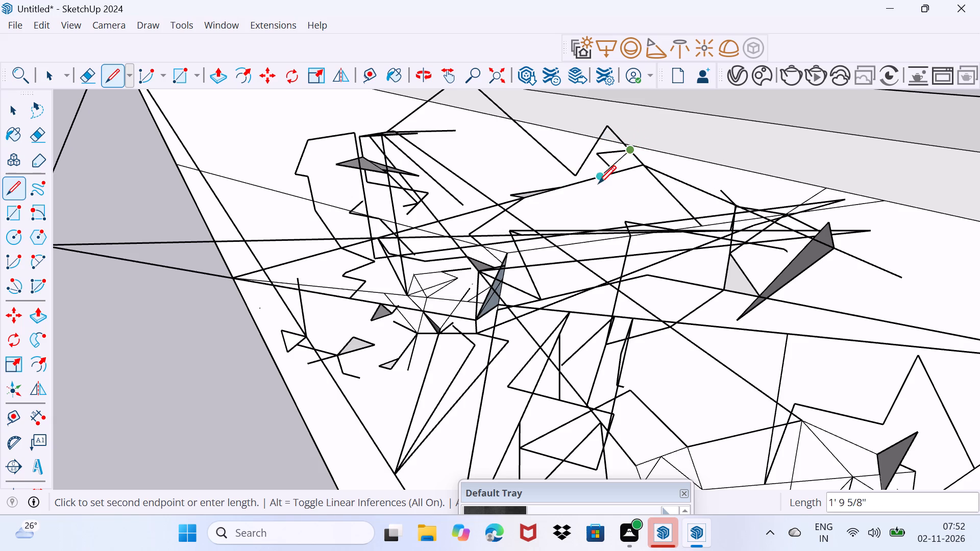
{"action": "left_click", "coordinate": [616, 166]}
Add two adjoining small triangles inside the peak, one toward the brace's apex and one rising toward the peak's tip.
{"action": "left_click", "coordinate": [634, 161]}
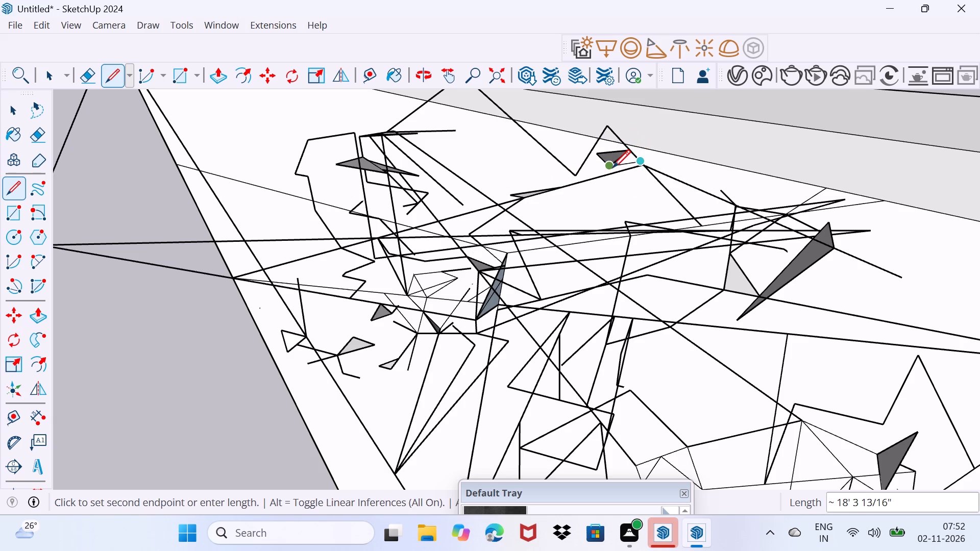
{"action": "left_click", "coordinate": [612, 167]}
{"action": "left_click", "coordinate": [625, 149]}
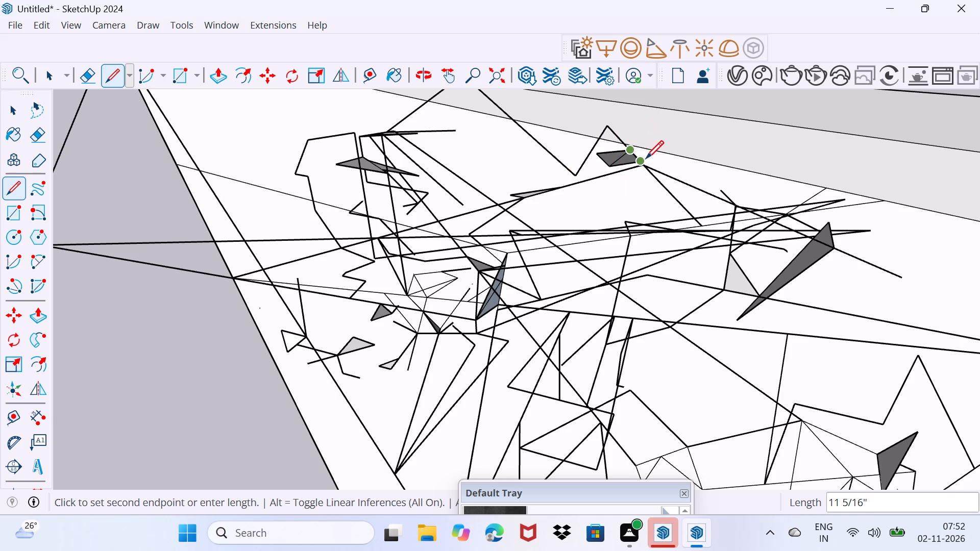
{"action": "left_click", "coordinate": [646, 158]}
{"action": "left_click", "coordinate": [623, 155]}
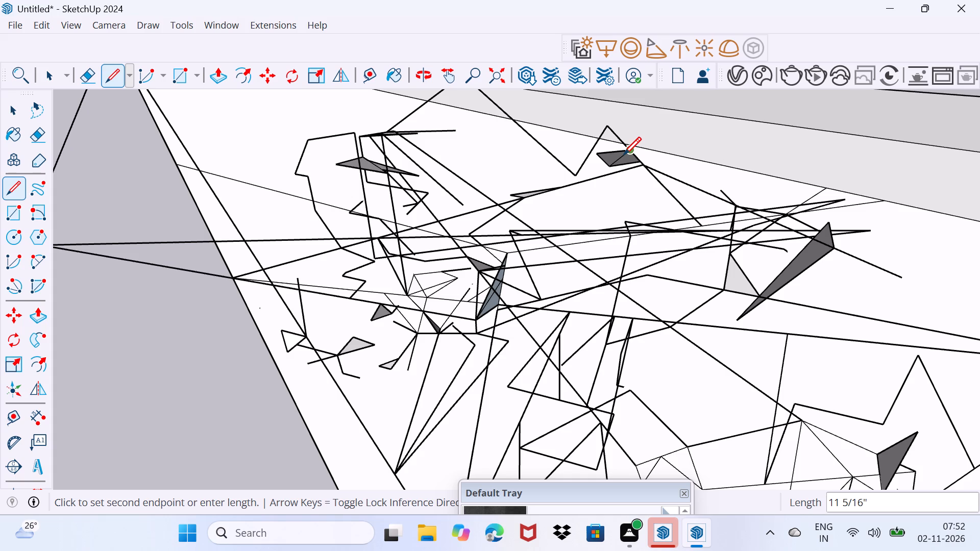
{"action": "left_click", "coordinate": [623, 155]}
{"action": "left_click", "coordinate": [612, 142]}
{"action": "left_click", "coordinate": [612, 147]}
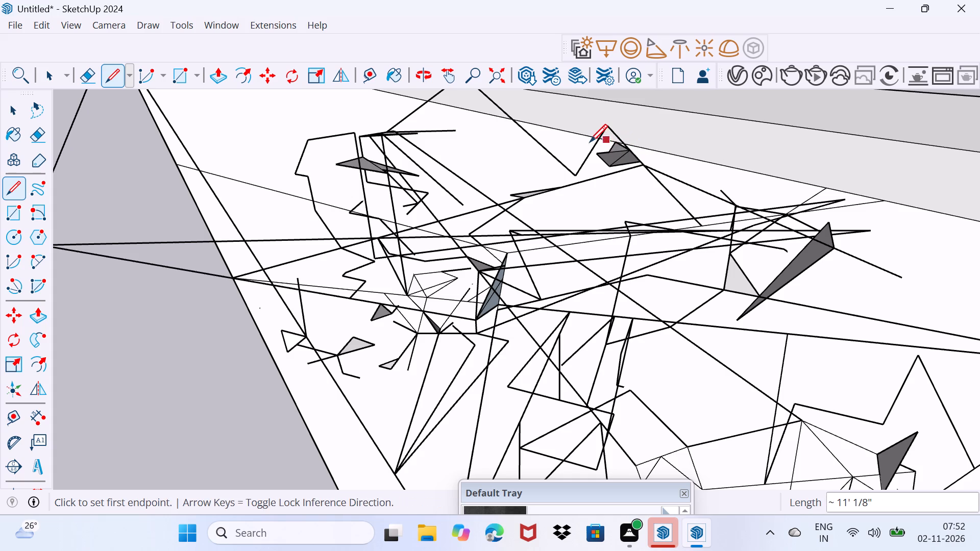
Draw a short line beside the peak and extend it from its lower end down past the brace to the long diagonal.
{"action": "left_click", "coordinate": [587, 142]}
{"action": "left_click_drag", "start_coordinate": [577, 139], "coordinate": [593, 138]}
{"action": "left_click", "coordinate": [595, 138]}
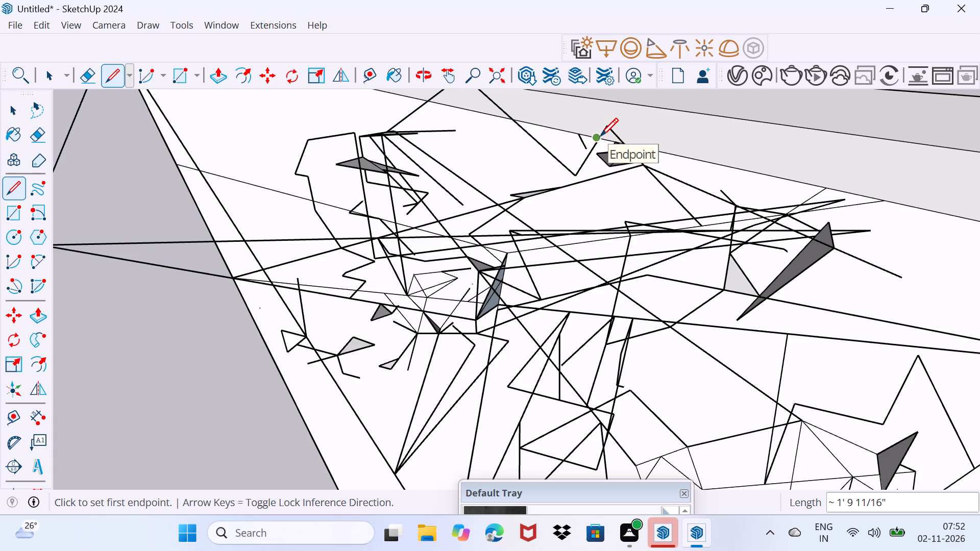
{"action": "left_click", "coordinate": [600, 136]}
{"action": "left_click", "coordinate": [584, 129]}
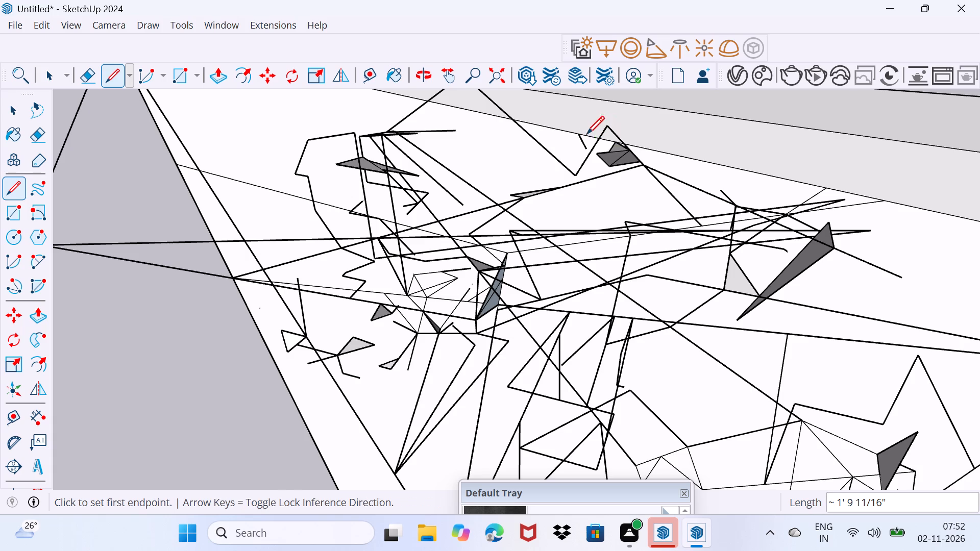
{"action": "left_click", "coordinate": [586, 143]}
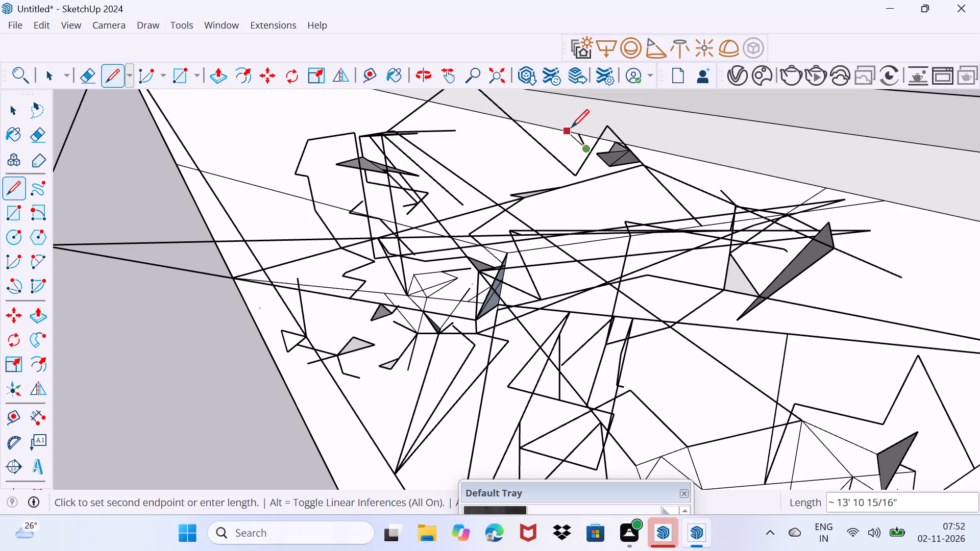
{"action": "left_click", "coordinate": [530, 222]}
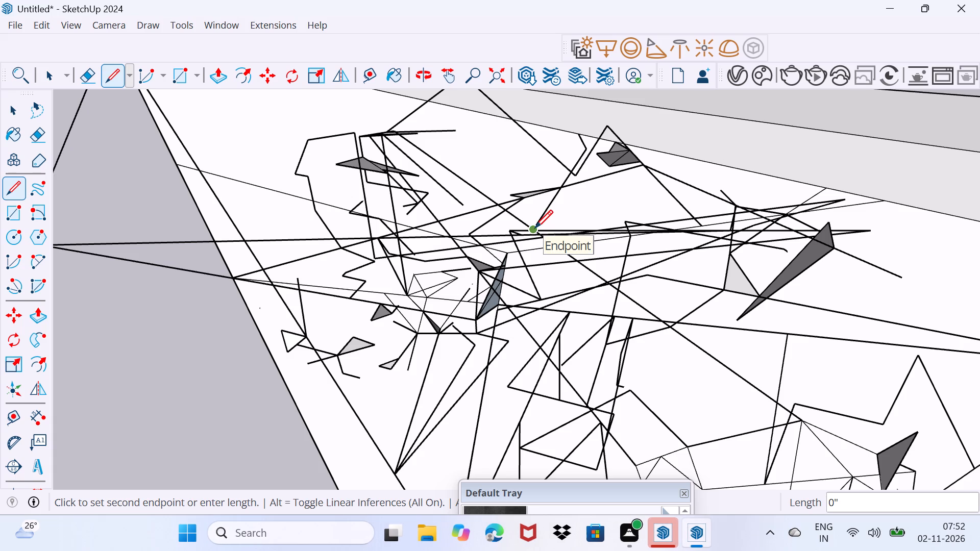
Draw a short line branching from the new line down to the long diagonal, crossing the near-horizontal lines.
{"action": "left_click_drag", "start_coordinate": [535, 228], "coordinate": [540, 232]}
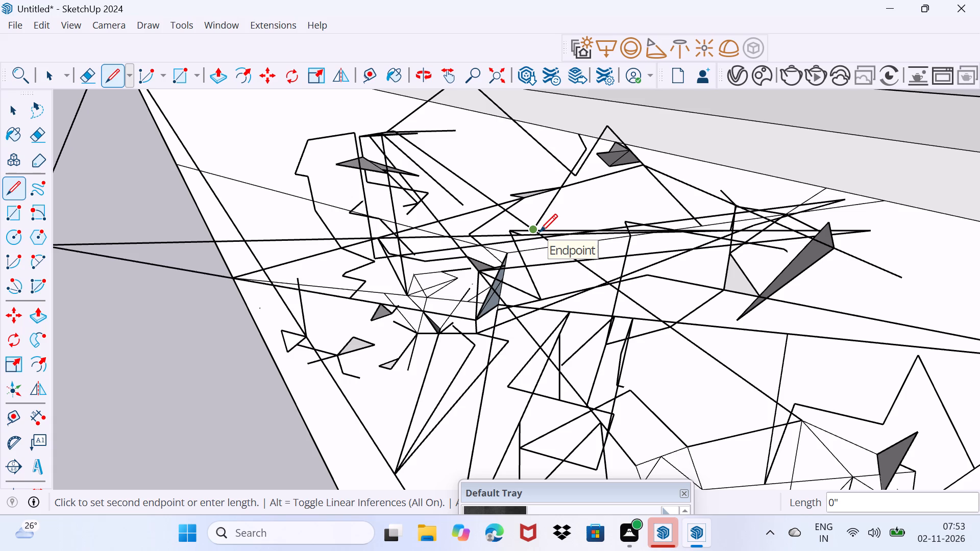
{"action": "left_click_drag", "start_coordinate": [540, 229], "coordinate": [559, 196]}
{"action": "left_click_drag", "start_coordinate": [553, 214], "coordinate": [555, 227]}
{"action": "left_click", "coordinate": [555, 253]}
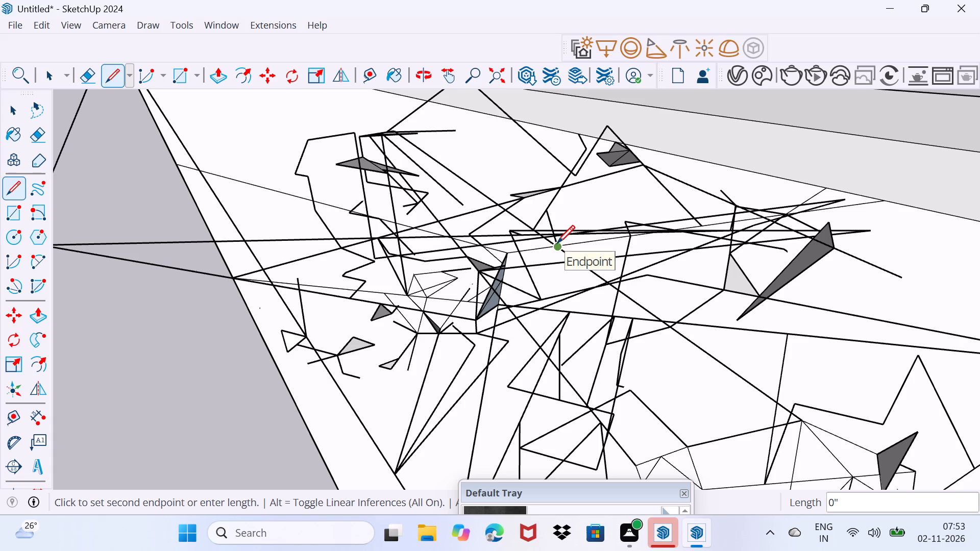
{"action": "left_click", "coordinate": [557, 243]}
{"action": "left_click", "coordinate": [562, 247]}
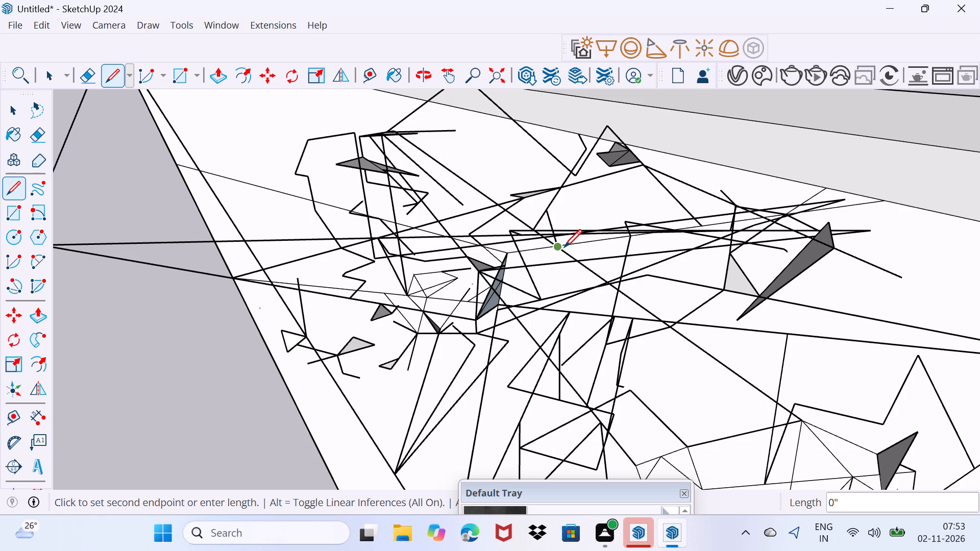
Trace a short line about 8 3/8" along the long diagonal from the lower end of the short branching line.
{"action": "left_click", "coordinate": [566, 244]}
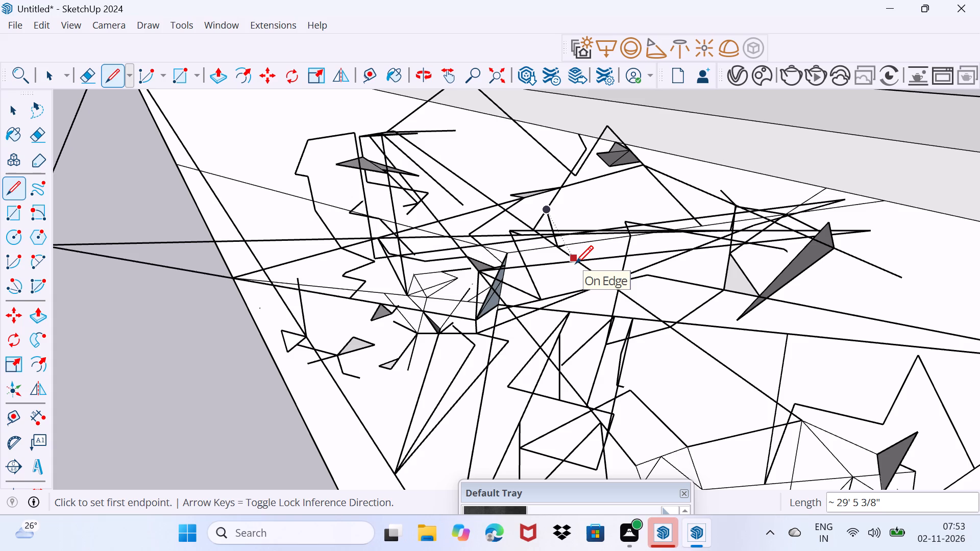
{"action": "left_click", "coordinate": [576, 263]}
{"action": "left_click", "coordinate": [561, 242]}
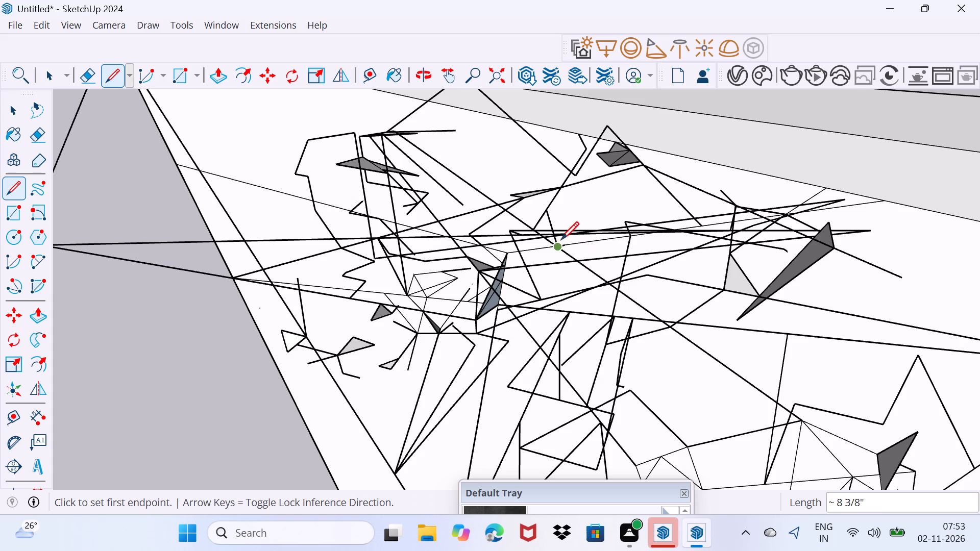
{"action": "left_click", "coordinate": [562, 242]}
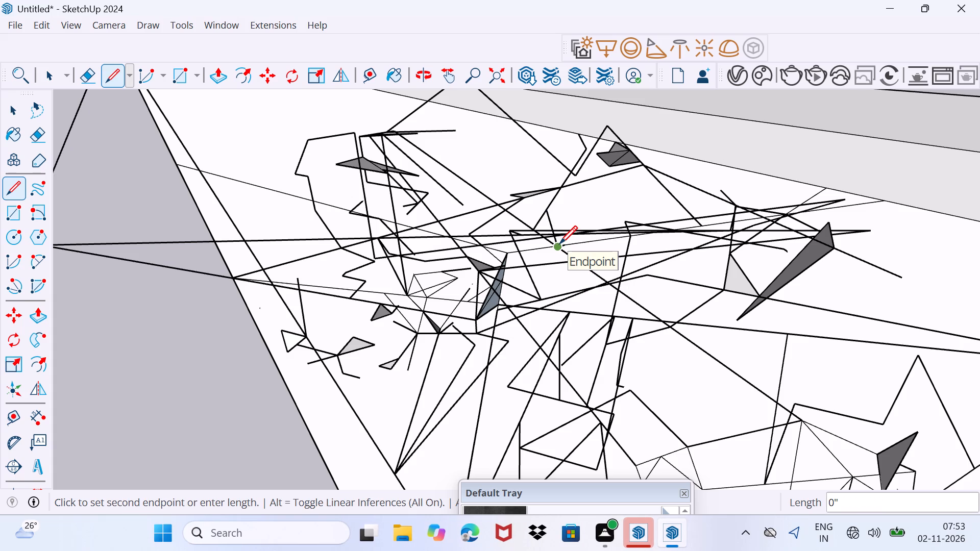
{"action": "left_click", "coordinate": [557, 238]}
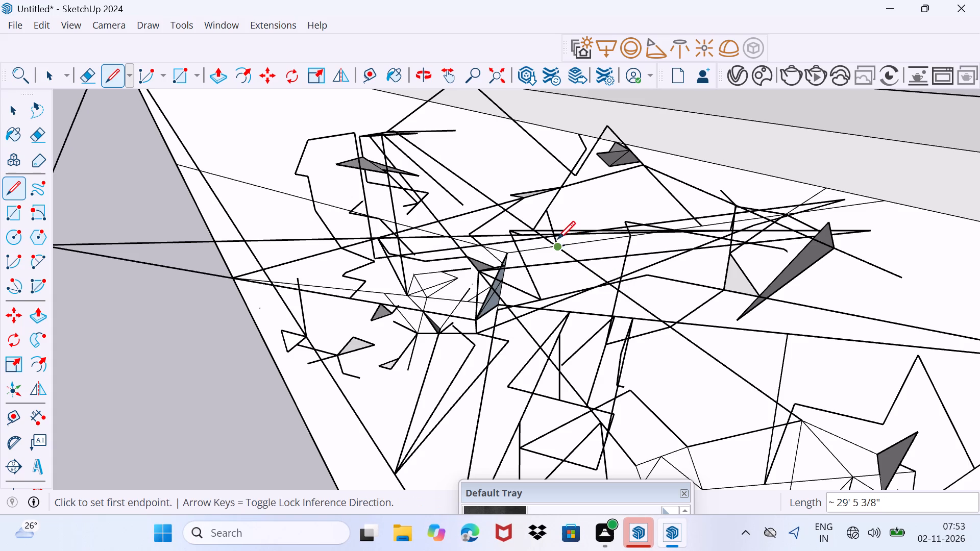
Draw short edges around the branching line's lower end, closing a small narrow triangle just above the long diagonal.
{"action": "left_click", "coordinate": [545, 239]}
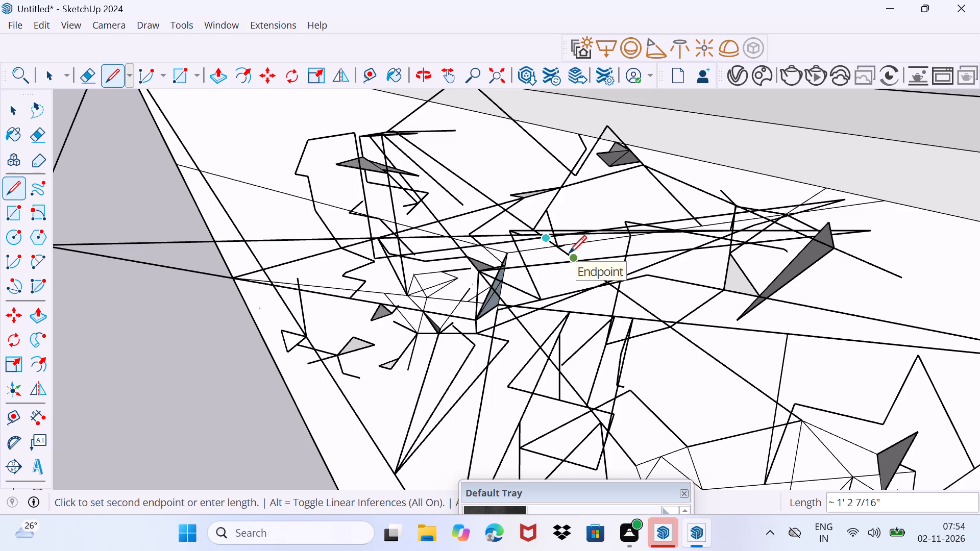
{"action": "left_click", "coordinate": [566, 255]}
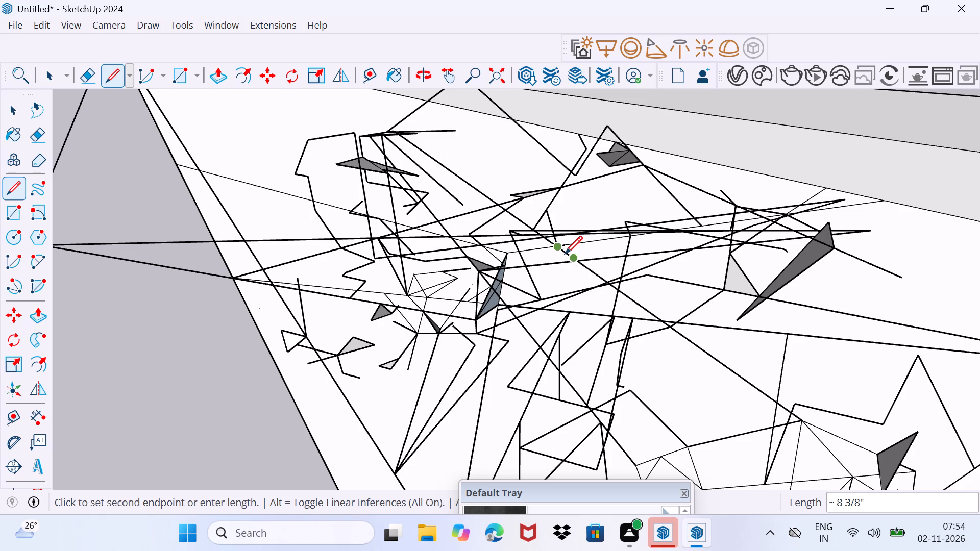
{"action": "left_click", "coordinate": [565, 251]}
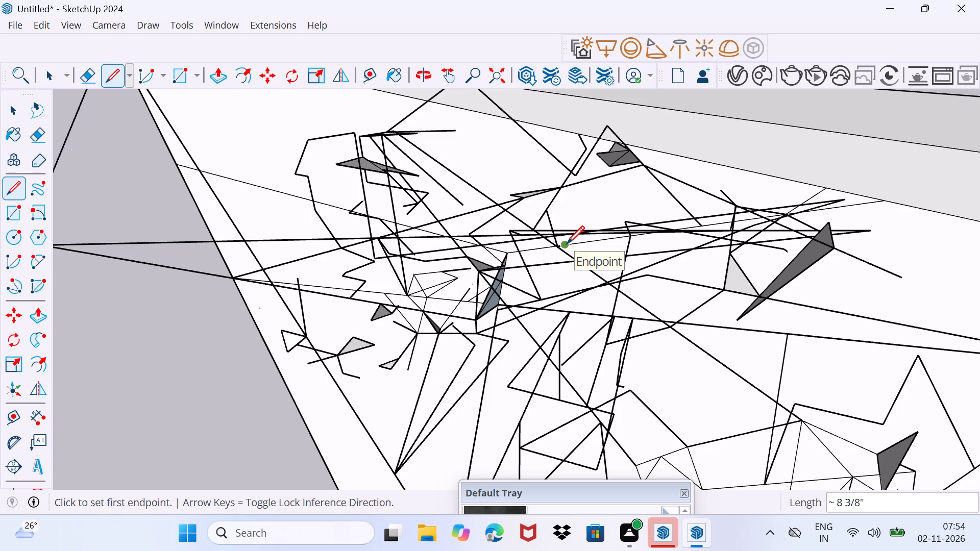
{"action": "left_click", "coordinate": [567, 244]}
{"action": "left_click", "coordinate": [555, 233]}
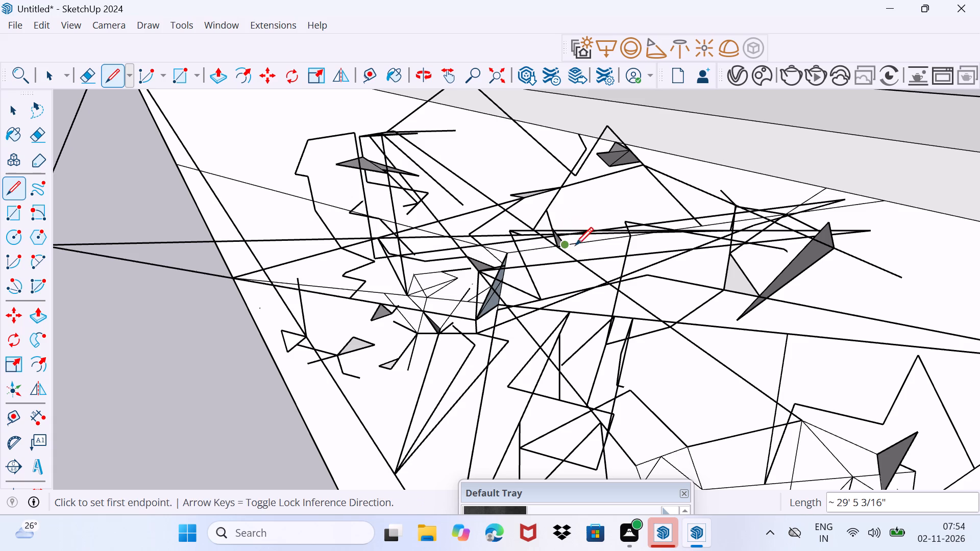
{"action": "left_click", "coordinate": [575, 243]}
{"action": "left_click", "coordinate": [589, 240]}
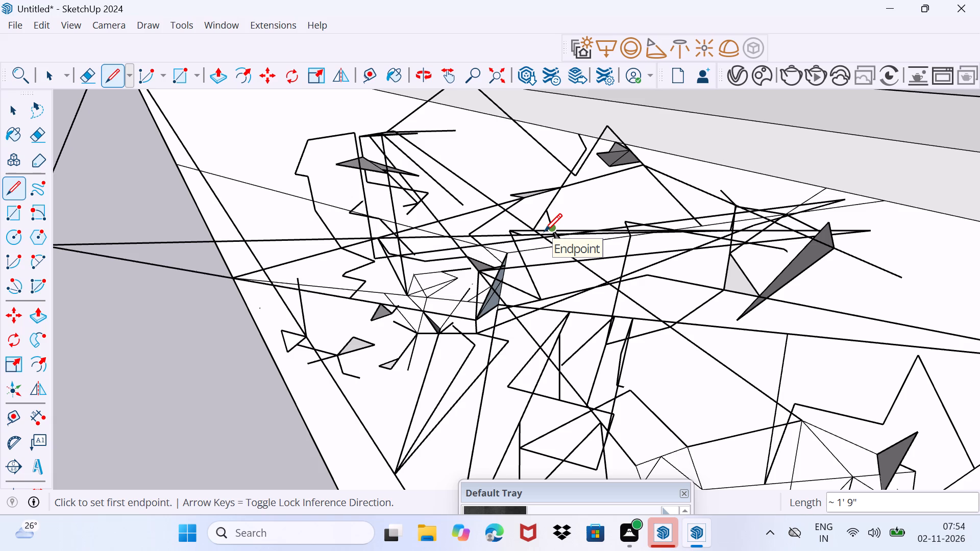
Draw an open hook-shaped chain of short lines beside the small triangle, rising above the near-horizontal lines and folding back inward.
{"action": "left_click", "coordinate": [544, 231]}
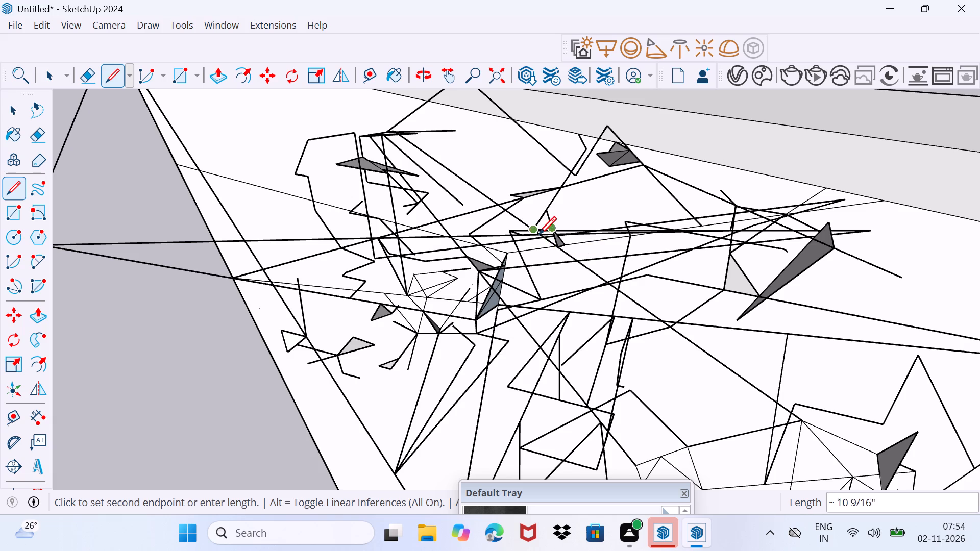
{"action": "left_click", "coordinate": [572, 225]}
{"action": "left_click", "coordinate": [603, 224]}
{"action": "left_click", "coordinate": [598, 207]}
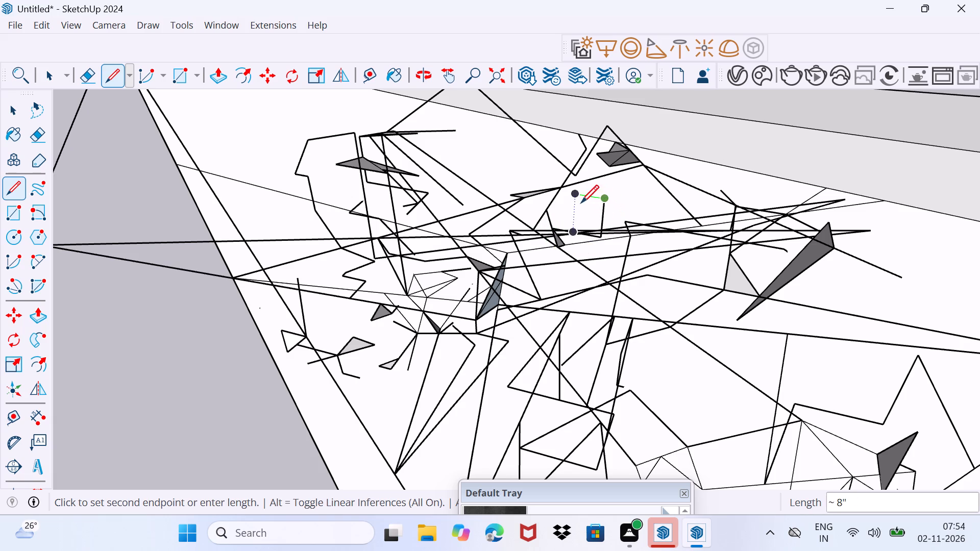
{"action": "left_click_drag", "start_coordinate": [581, 205], "coordinate": [584, 211]}
{"action": "left_click_drag", "start_coordinate": [583, 211], "coordinate": [584, 216]}
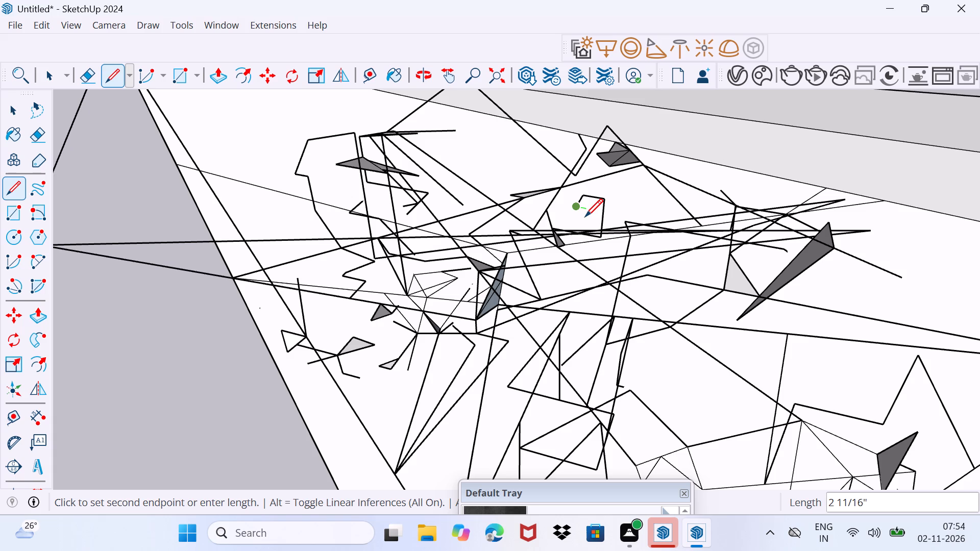
{"action": "left_click", "coordinate": [587, 216]}
Continue the hook's inner end down to the near-horizontal lines and zigzag short segments back toward the small triangle.
{"action": "left_click", "coordinate": [609, 229]}
{"action": "left_click", "coordinate": [593, 240]}
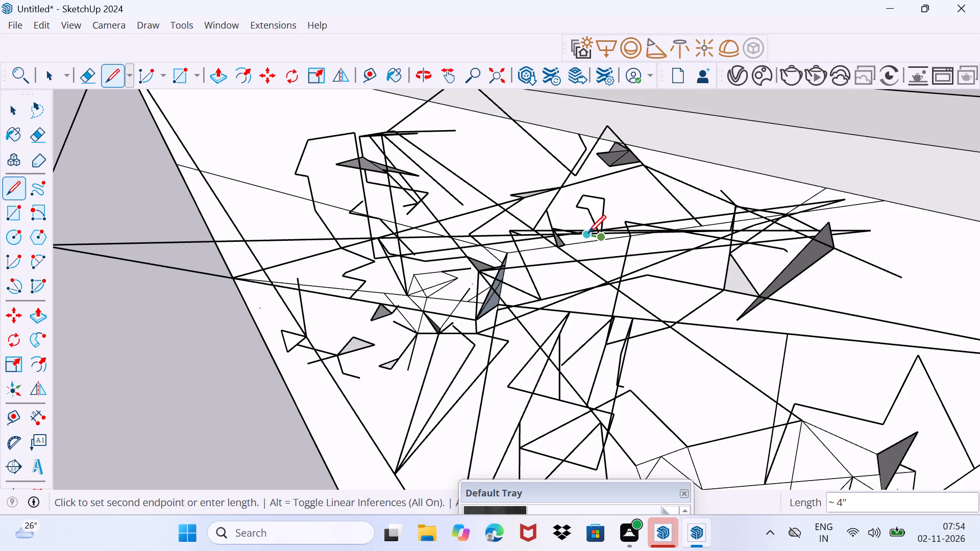
{"action": "left_click_drag", "start_coordinate": [565, 220], "coordinate": [571, 228]}
{"action": "left_click", "coordinate": [574, 249]}
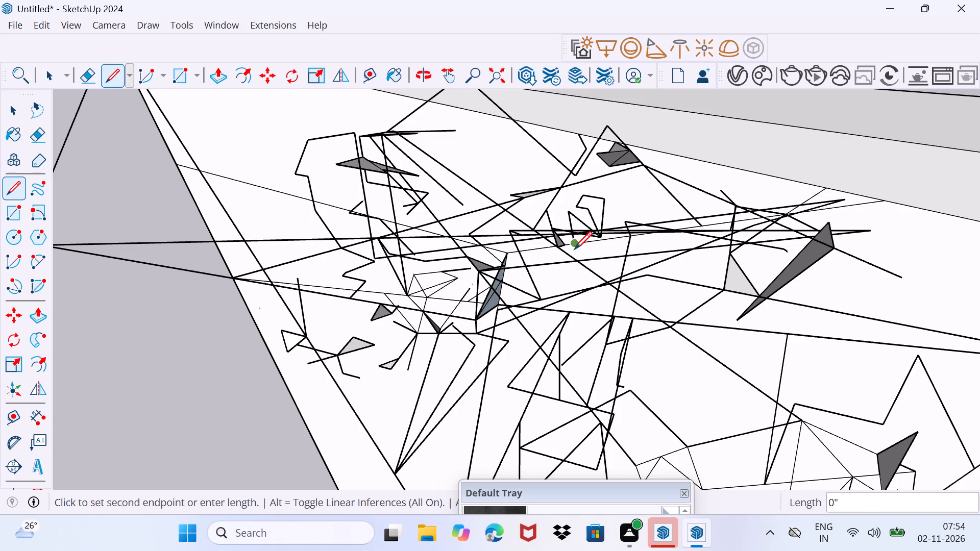
{"action": "left_click", "coordinate": [583, 256]}
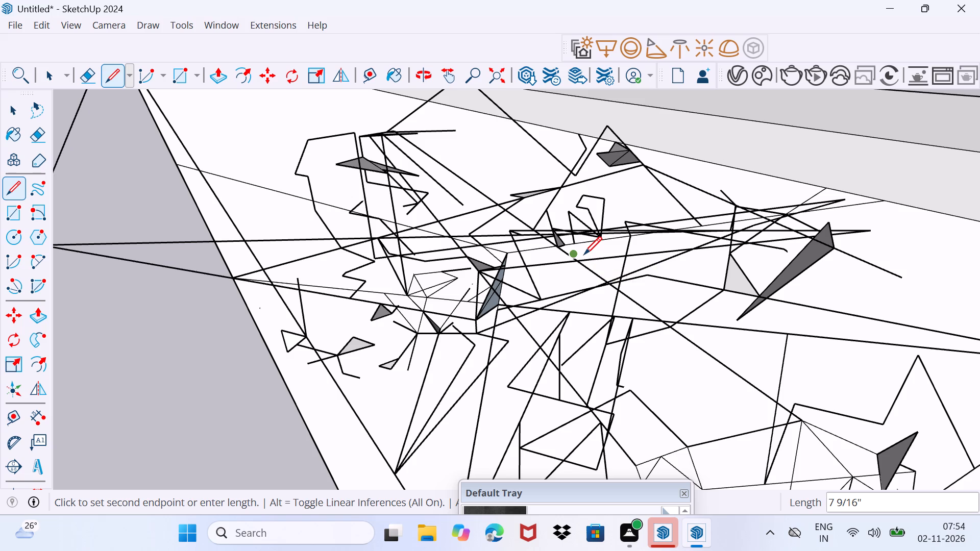
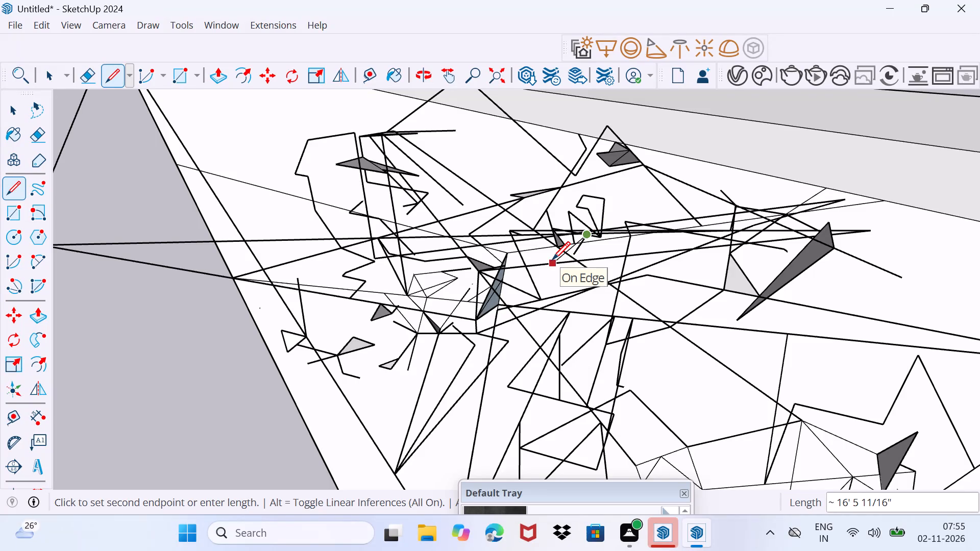
Extend the zigzag below the near-horizontal lines with short segments ending on the long diagonal.
{"action": "left_click", "coordinate": [574, 245]}
{"action": "left_click", "coordinate": [574, 245]}
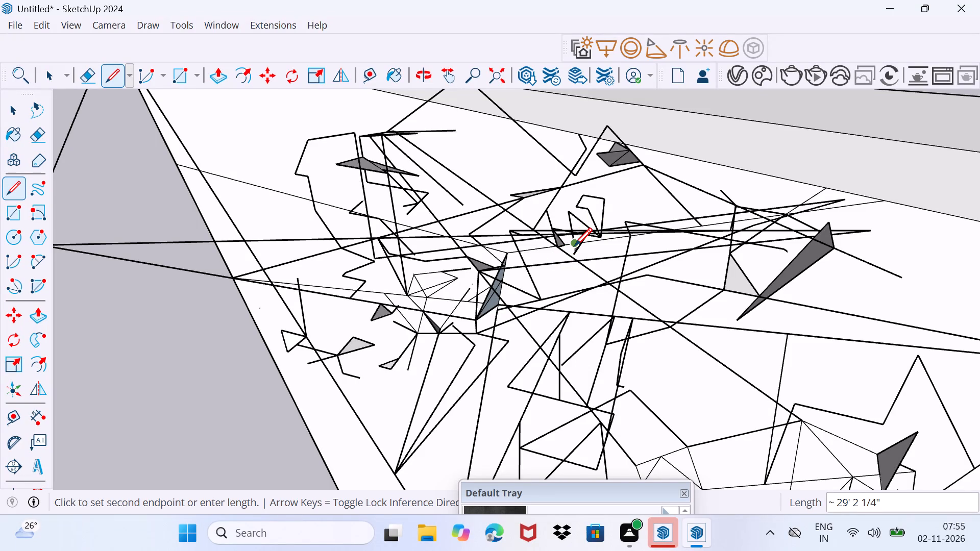
{"action": "left_click", "coordinate": [574, 245]}
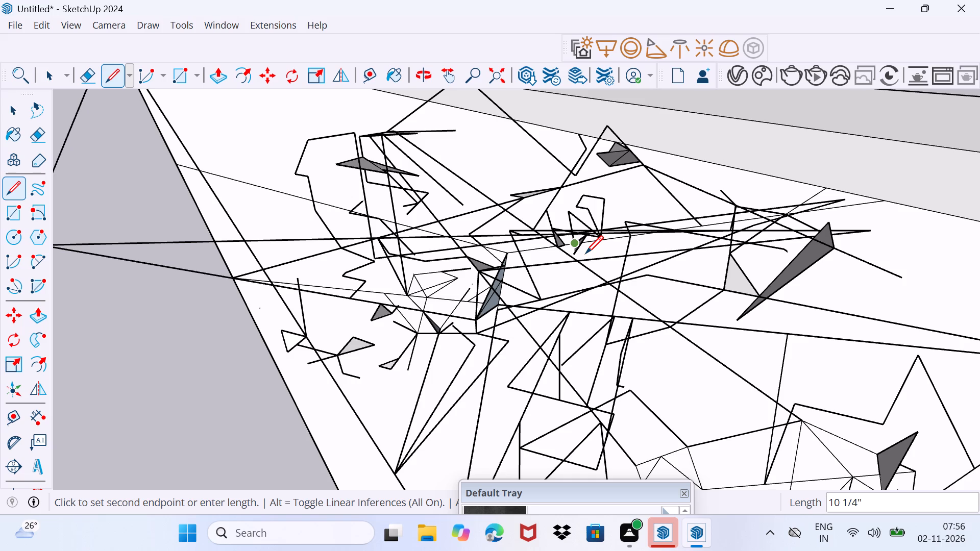
{"action": "left_click_drag", "start_coordinate": [571, 254], "coordinate": [582, 268]}
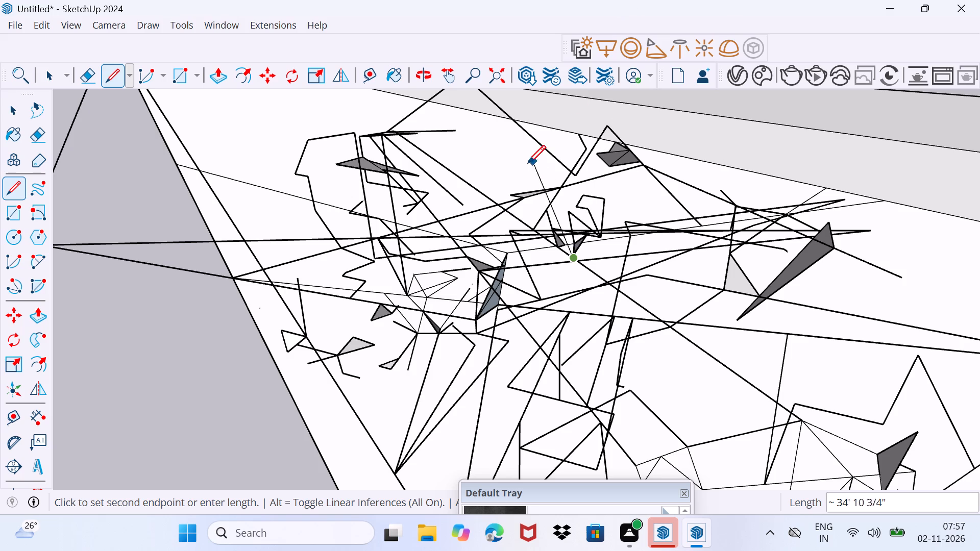
Draw a chain from the long diagonal to the bluish sliver face's tip, folding back with segments about 3' 8 1/4" and 2' 7 7/16" long.
{"action": "left_click", "coordinate": [525, 247]}
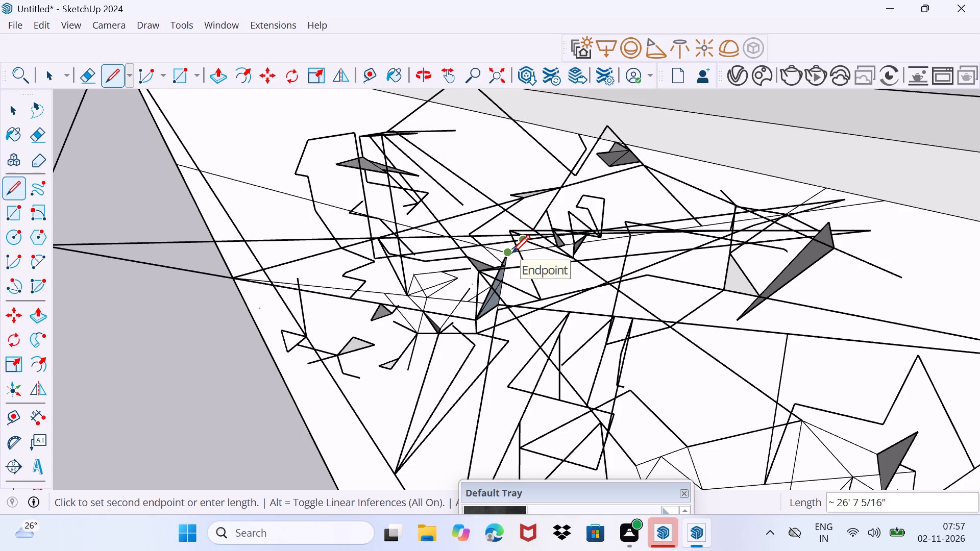
{"action": "left_click", "coordinate": [512, 253]}
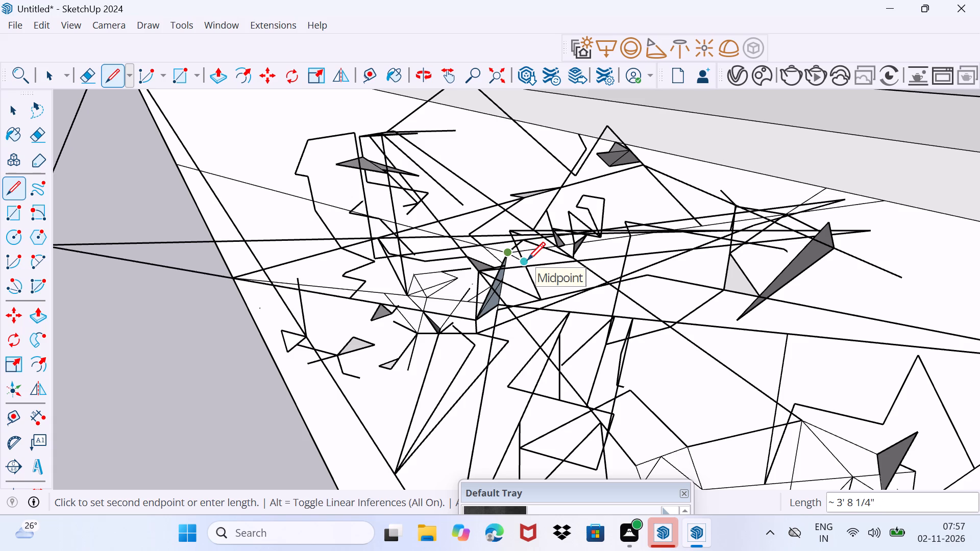
{"action": "left_click", "coordinate": [527, 260]}
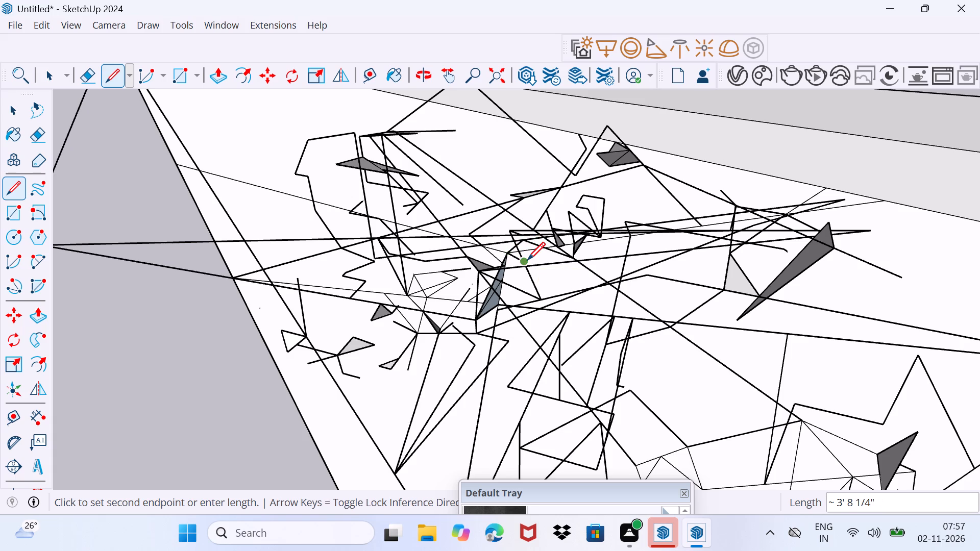
{"action": "left_click", "coordinate": [537, 275]}
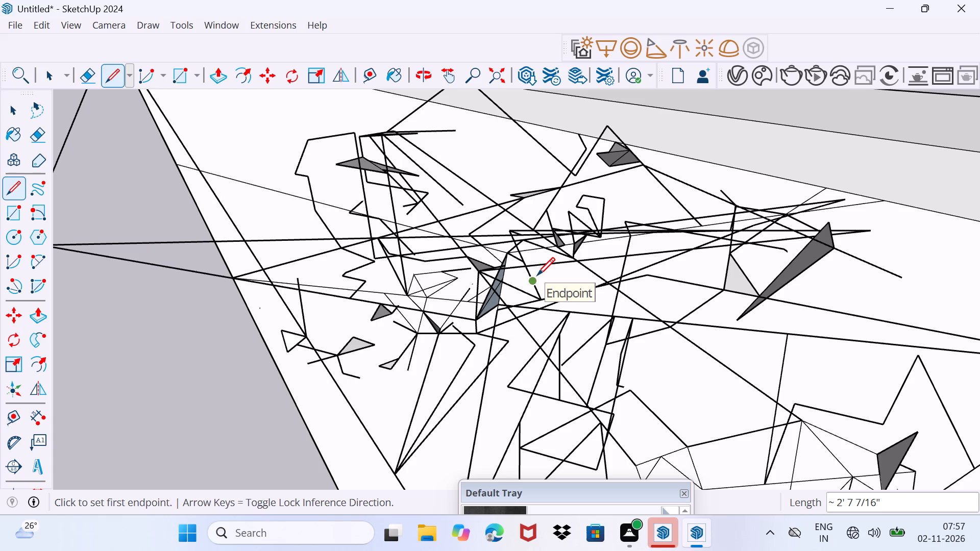
{"action": "left_click", "coordinate": [537, 275]}
{"action": "left_click_drag", "start_coordinate": [528, 268], "coordinate": [534, 270]}
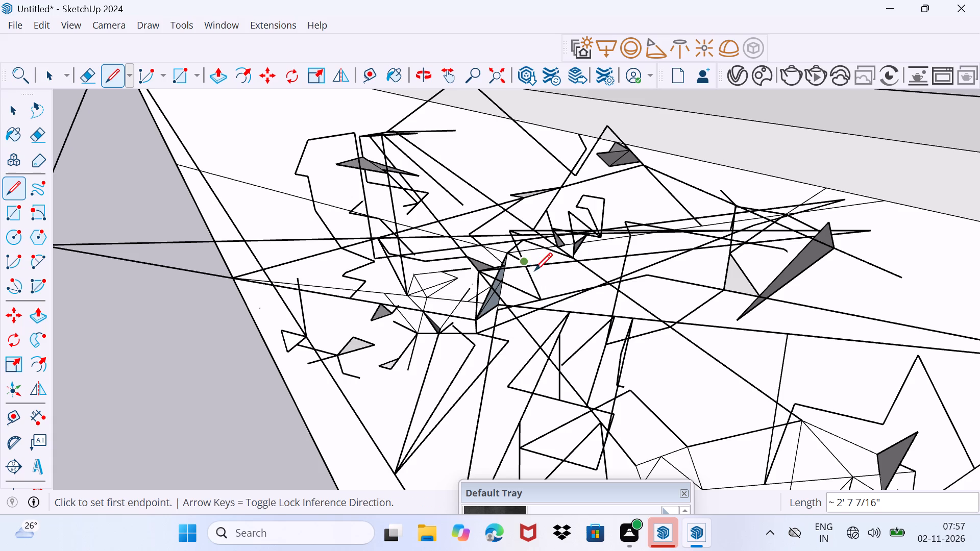
Draw a narrow sliver of short lines just below the long diagonal, ending with a segment about 1' 3 5/8" long.
{"action": "left_click", "coordinate": [548, 272]}
{"action": "left_click", "coordinate": [560, 270]}
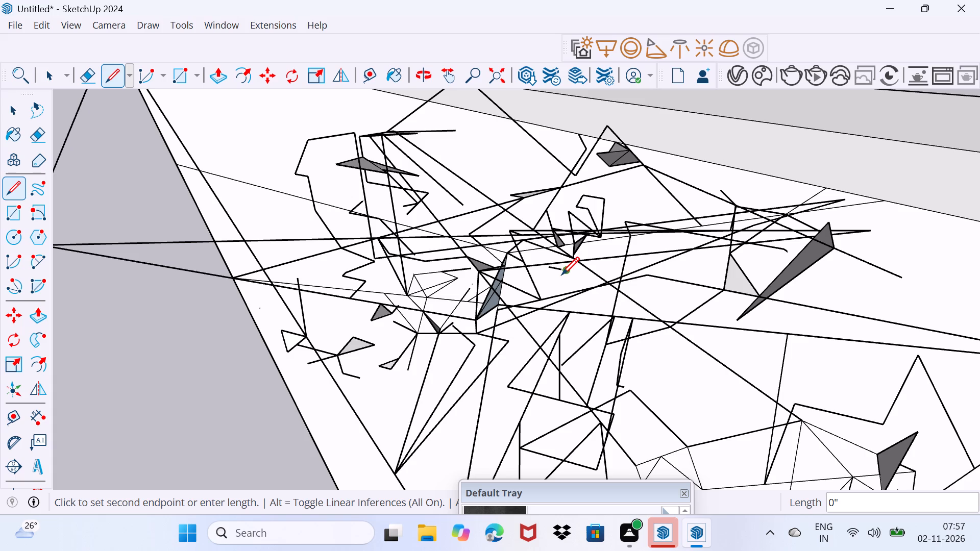
{"action": "left_click", "coordinate": [562, 275]}
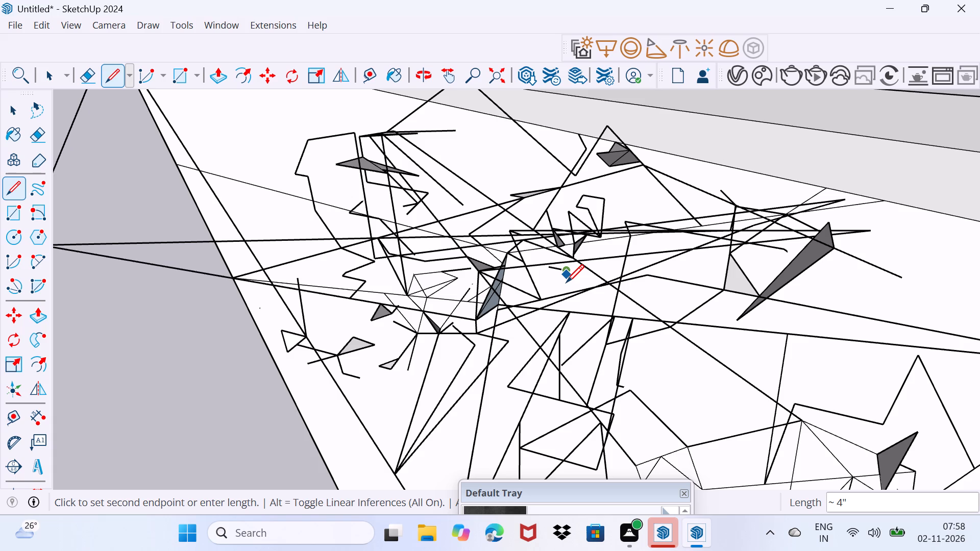
{"action": "left_click", "coordinate": [566, 282]}
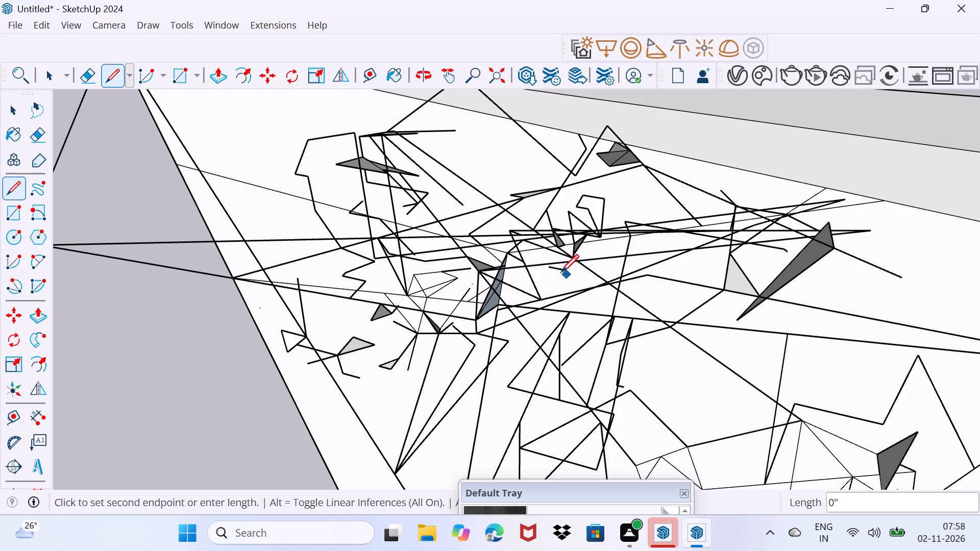
{"action": "left_click", "coordinate": [555, 269]}
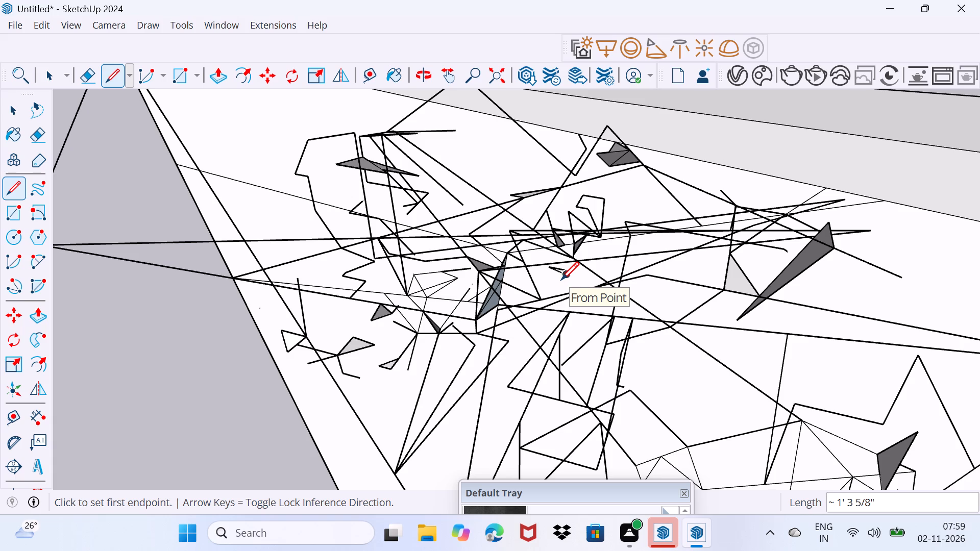
Draw a line from the sliver's end up past the near-horizontal lines, continuing steeply down to the long slanted edge below the bluish face.
{"action": "left_click", "coordinate": [541, 265]}
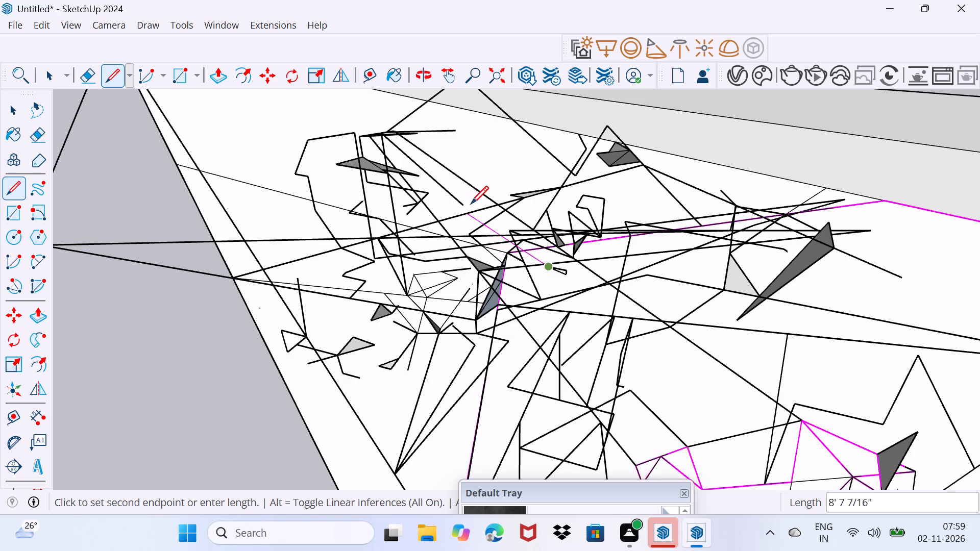
{"action": "left_click", "coordinate": [474, 219]}
{"action": "left_click", "coordinate": [493, 404]}
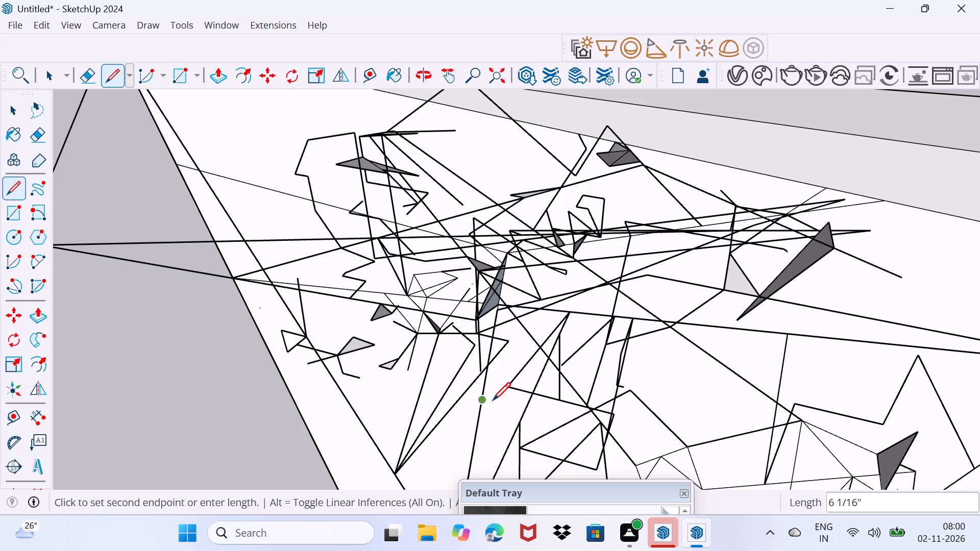
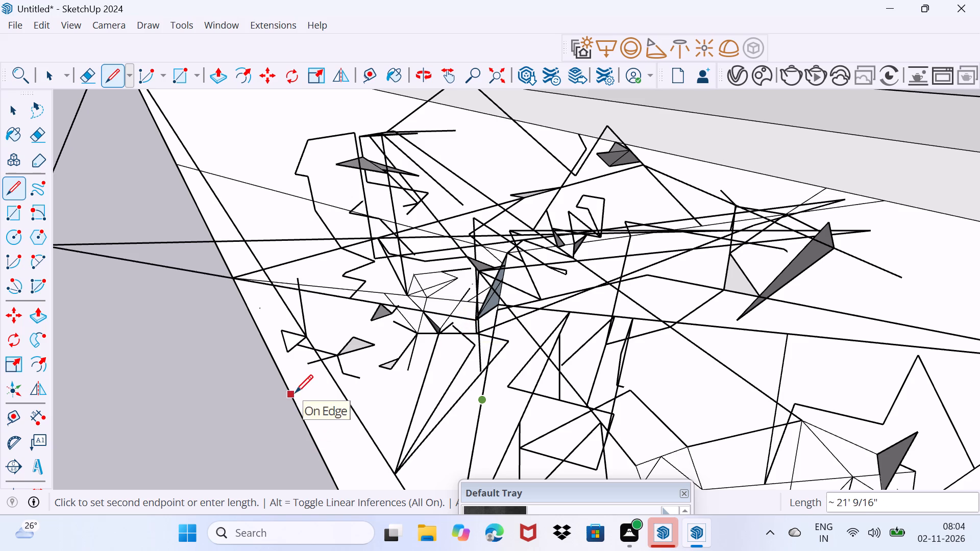
Draw a line from the steep line below the bluish face to between the small open triangle and light grey triangle, adding a short segment.
{"action": "left_click", "coordinate": [326, 348]}
{"action": "left_click", "coordinate": [328, 337]}
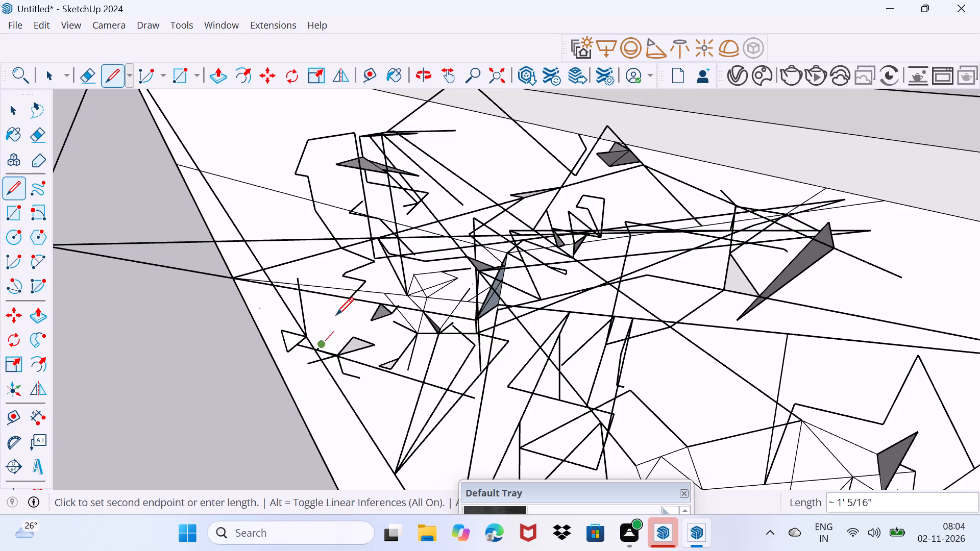
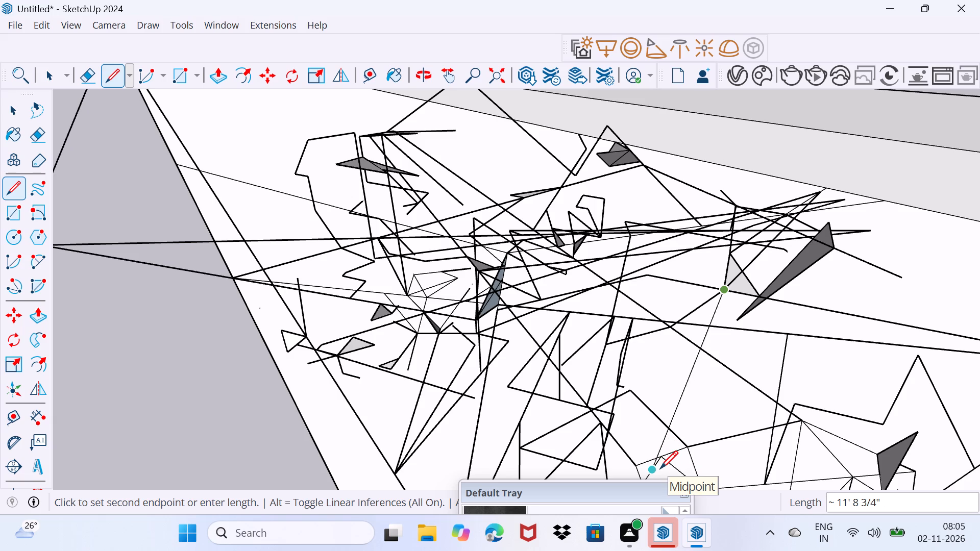
Draw an 11' 8 3/4" line down from the light grey triangle's lower corner, adding short segments at its lower end, the last about 1' 1 7/8".
{"action": "left_click", "coordinate": [659, 466]}
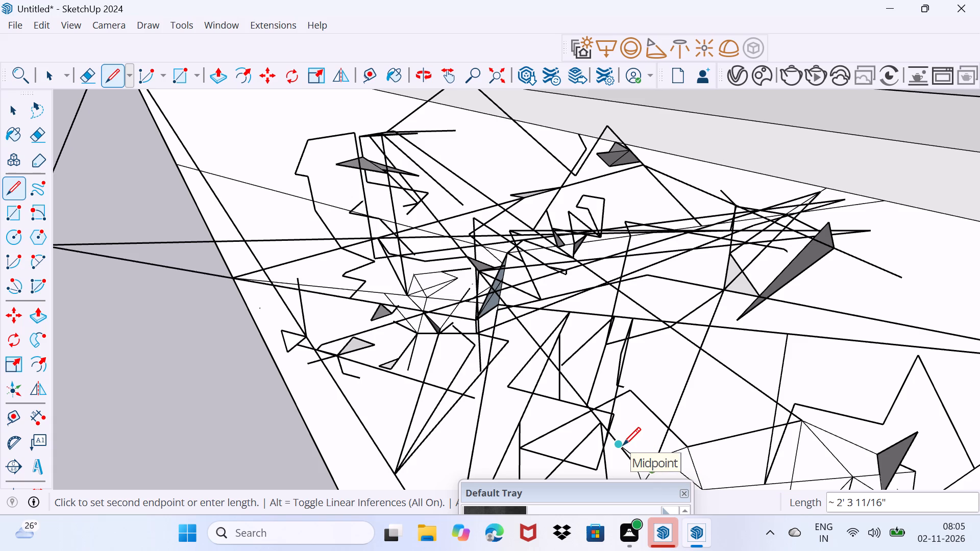
{"action": "left_click", "coordinate": [623, 445]}
{"action": "left_click", "coordinate": [622, 445]}
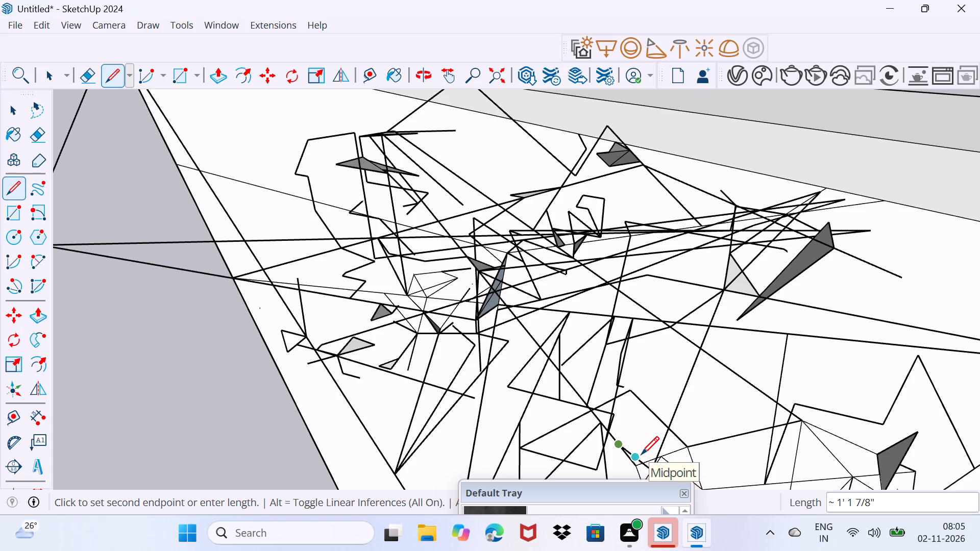
{"action": "left_click", "coordinate": [641, 454]}
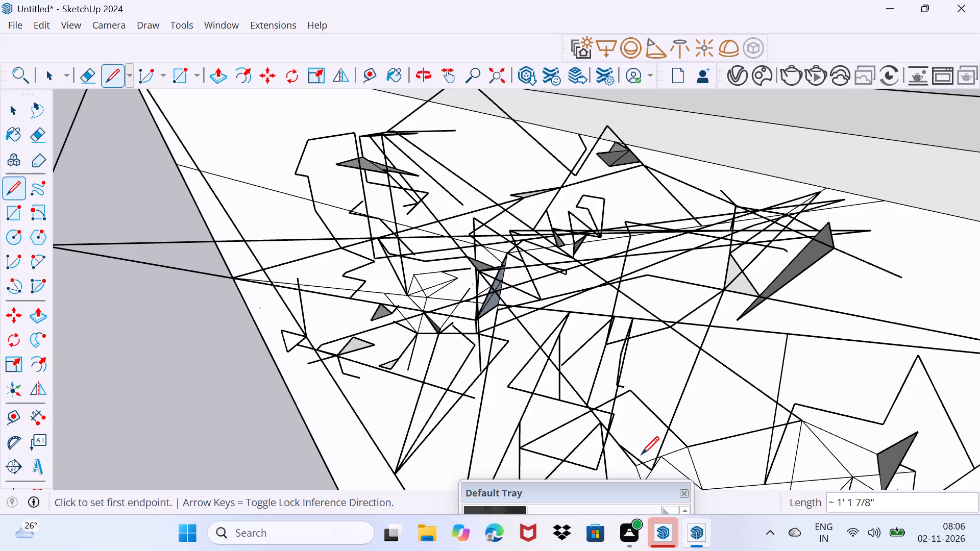
Trace from the short segment up through the nearby line junction and along the long diagonal, closing a triangular face beside the steep line.
{"action": "left_click", "coordinate": [641, 454]}
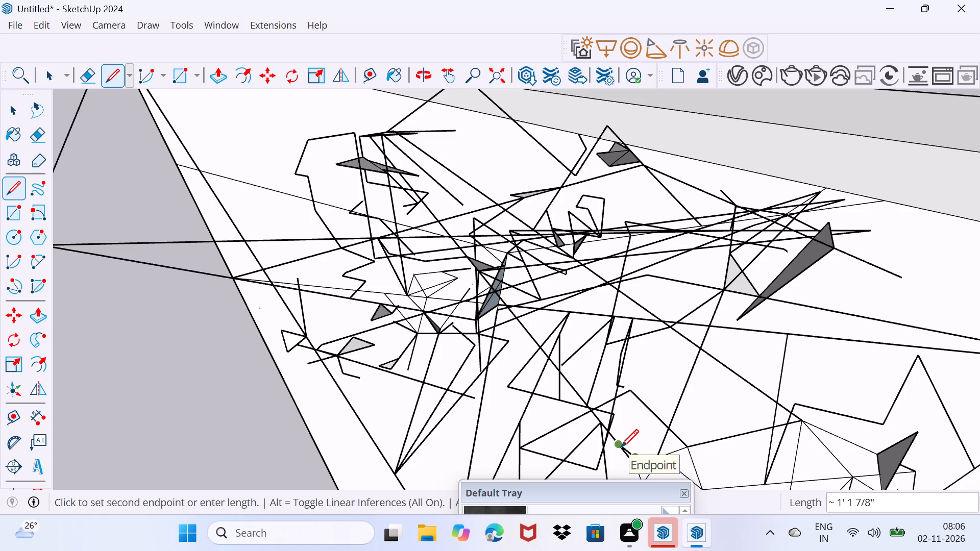
{"action": "left_click", "coordinate": [621, 447]}
{"action": "left_click", "coordinate": [585, 406]}
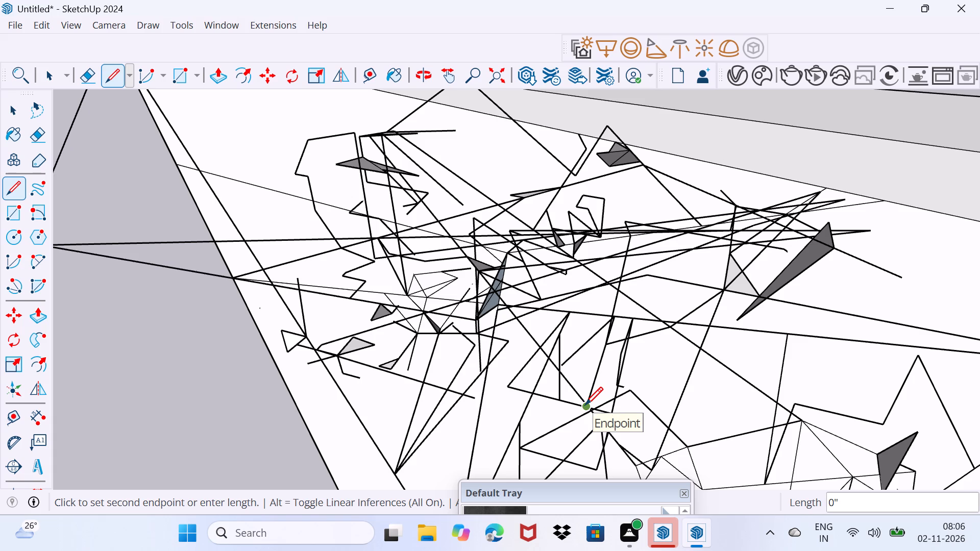
{"action": "left_click_drag", "start_coordinate": [552, 347], "coordinate": [576, 368]}
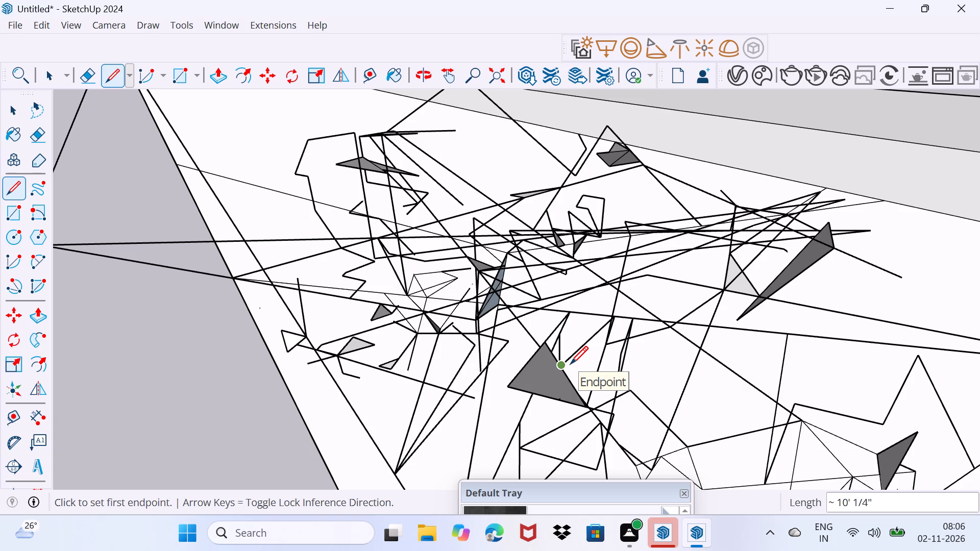
Draw a line from just above the new dark triangle to the steep line's upper end, continuing about 2' 1 3/4" to the long diagonal.
{"action": "left_click_drag", "start_coordinate": [569, 345], "coordinate": [574, 349]}
{"action": "left_click", "coordinate": [622, 313]}
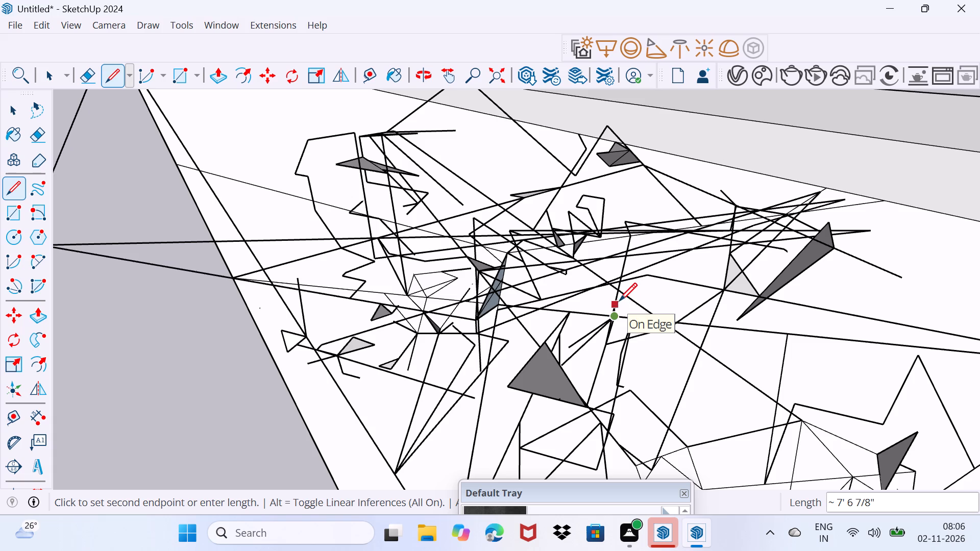
{"action": "left_click", "coordinate": [606, 279]}
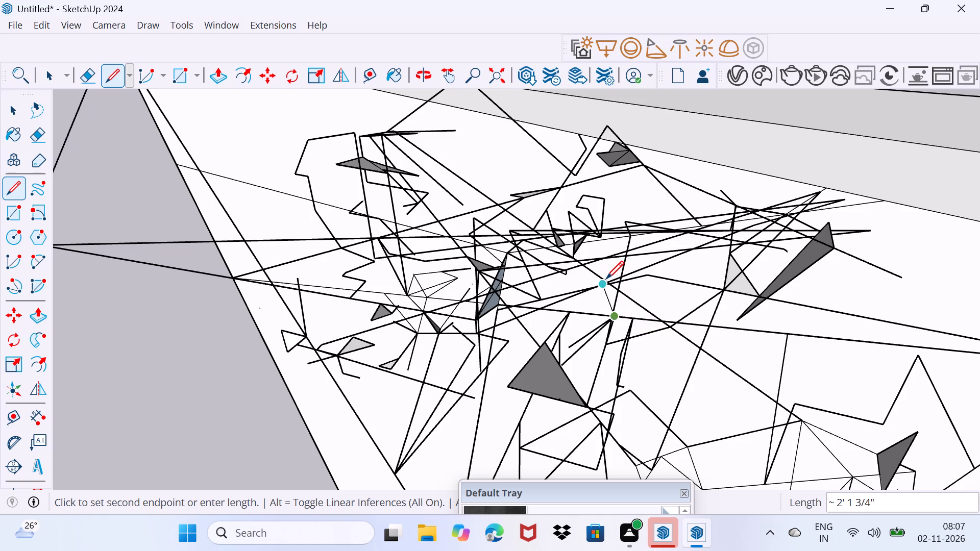
Add short connecting segments between the sloping lines around their crossing with the long diagonal, above the steep line's upper end.
{"action": "left_click", "coordinate": [639, 281]}
{"action": "left_click_drag", "start_coordinate": [667, 274], "coordinate": [657, 274]}
{"action": "left_click", "coordinate": [633, 275]}
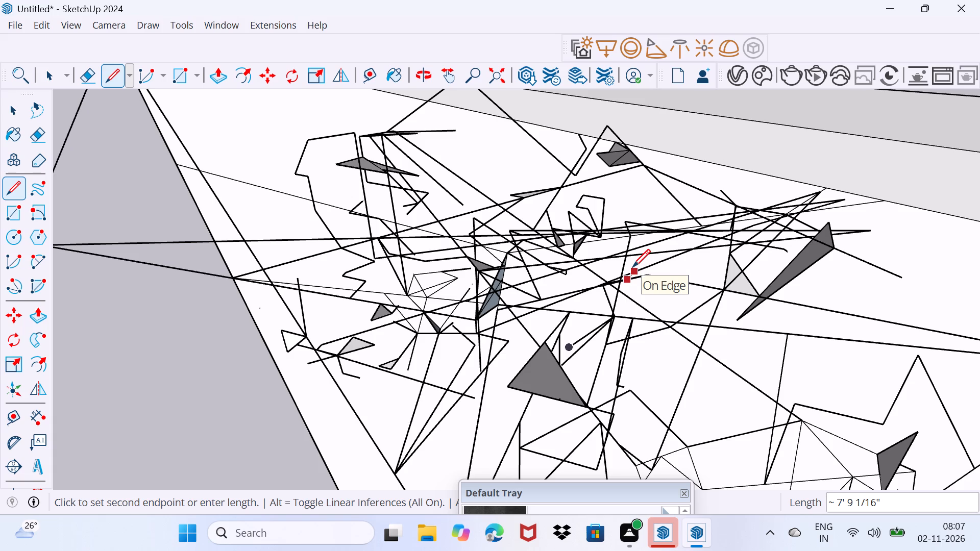
{"action": "left_click_drag", "start_coordinate": [632, 267], "coordinate": [635, 272]}
{"action": "left_click_drag", "start_coordinate": [604, 292], "coordinate": [606, 294]}
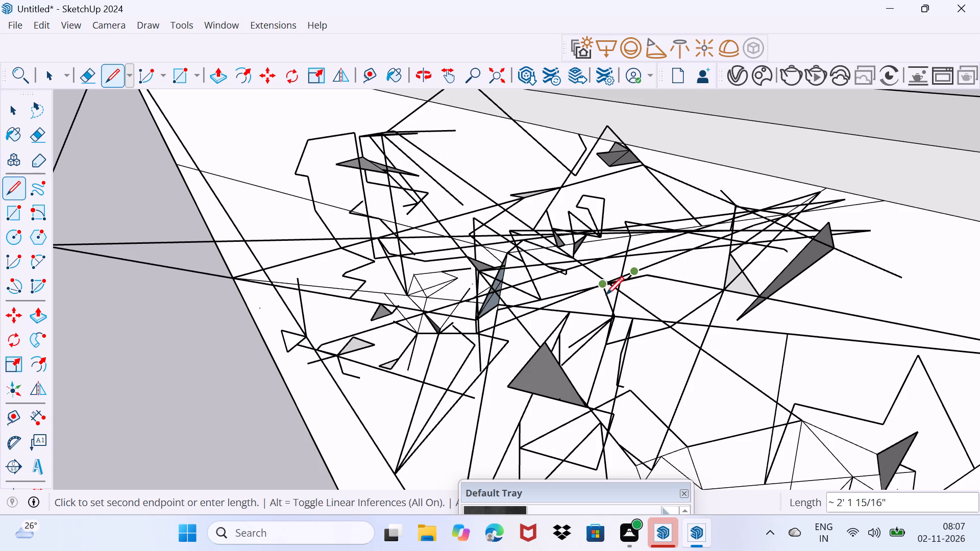
{"action": "left_click_drag", "start_coordinate": [606, 294], "coordinate": [612, 301]}
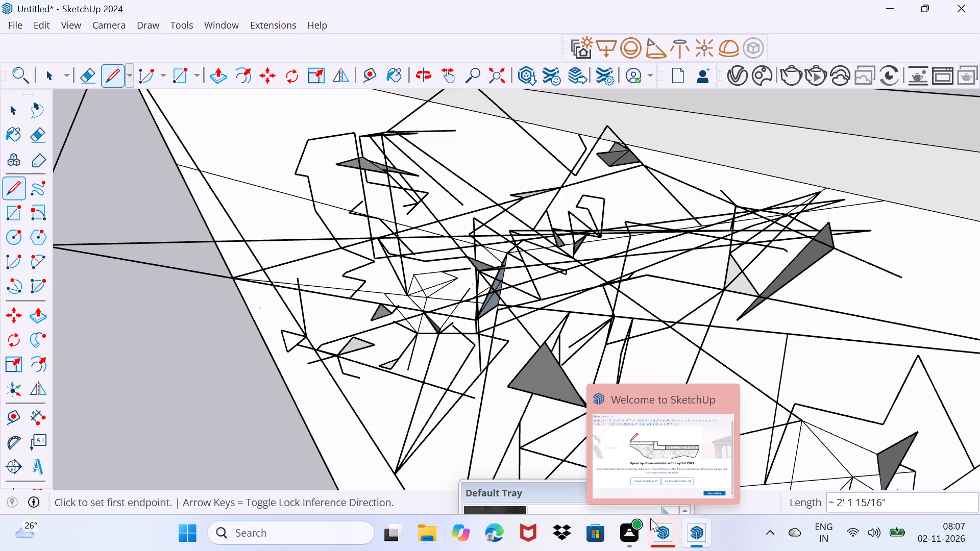
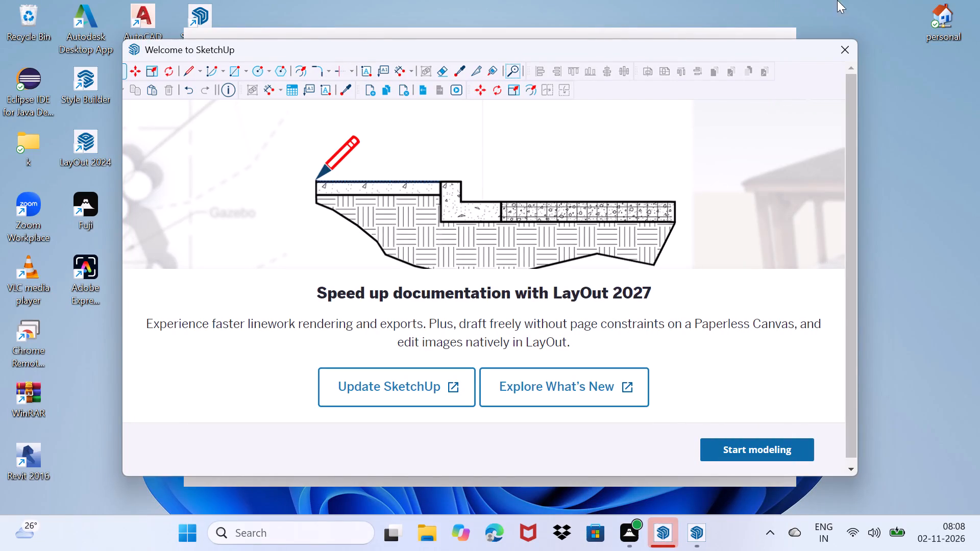
Close the Welcome to SketchUp window and return to the untitled model.
{"action": "left_click", "coordinate": [845, 55]}
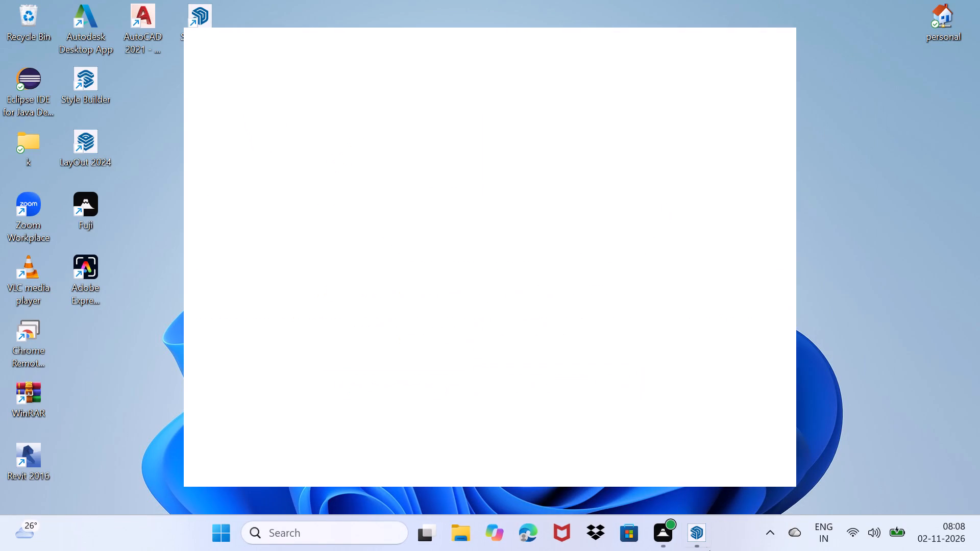
{"action": "left_click", "coordinate": [702, 529]}
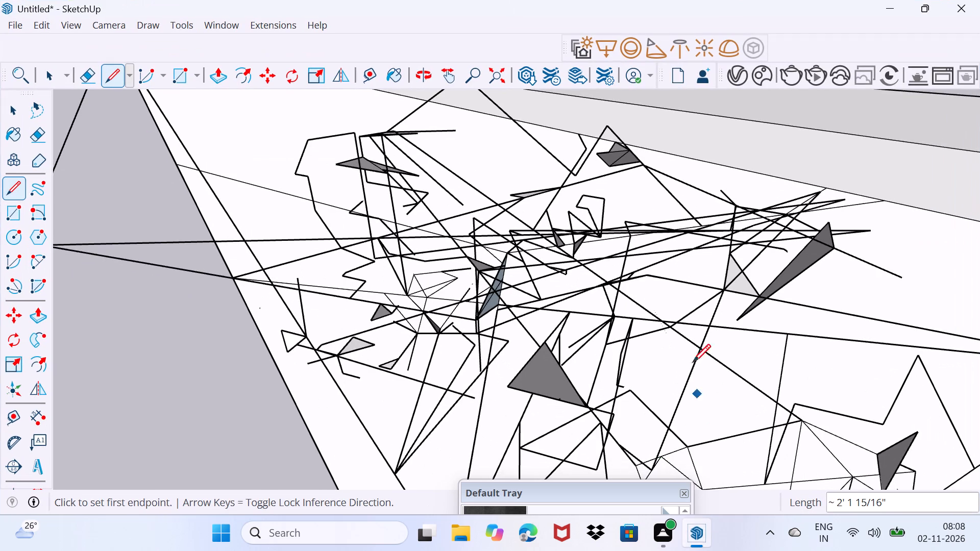
Draw a line about 5' 10 1/8" down to the narrow sliver's lower end, continuing to the adjacent corner and up past the long diagonal.
{"action": "left_click", "coordinate": [602, 321]}
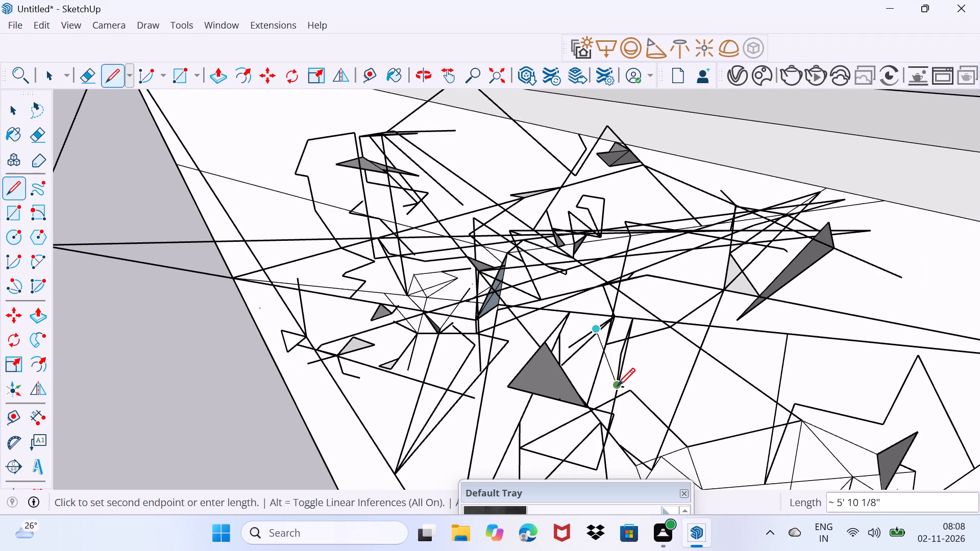
{"action": "left_click", "coordinate": [615, 383]}
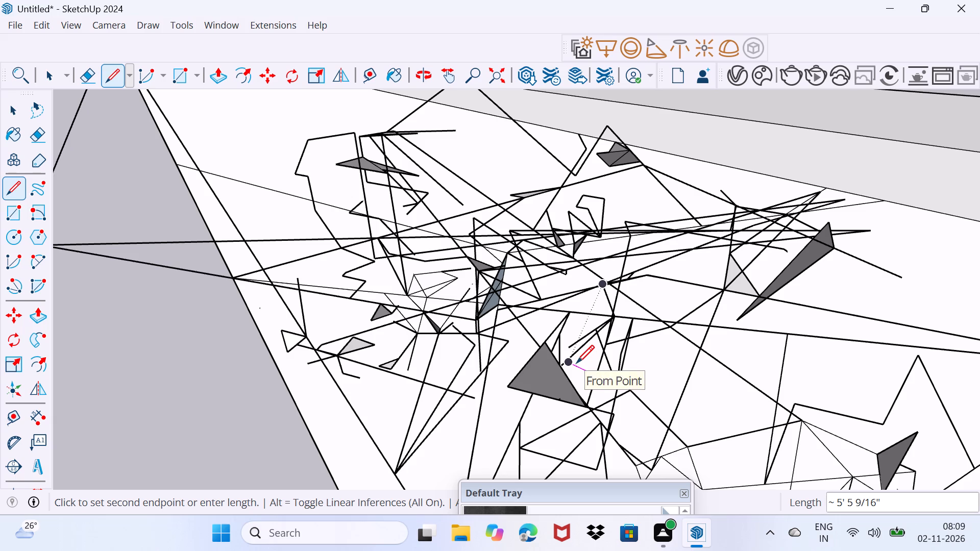
{"action": "left_click", "coordinate": [632, 391]}
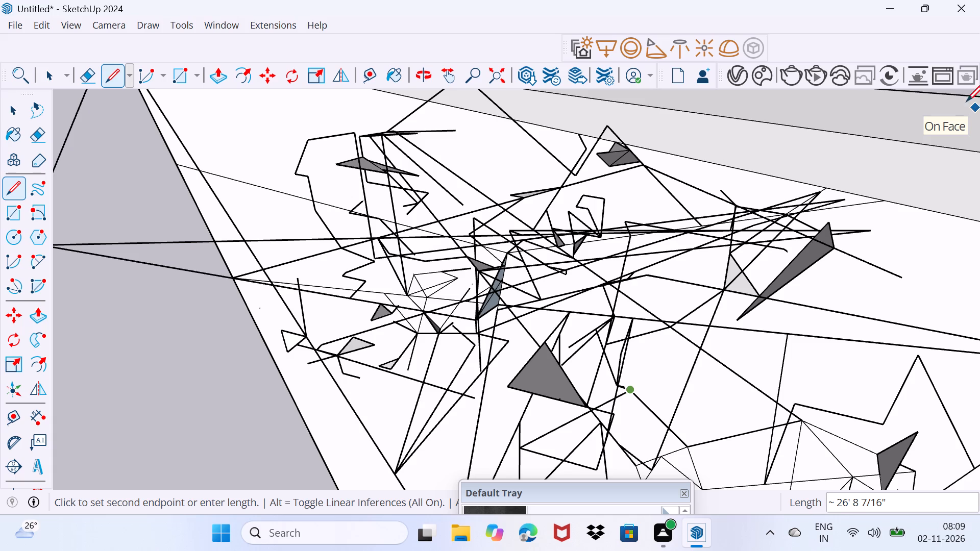
{"action": "left_click", "coordinate": [670, 212]}
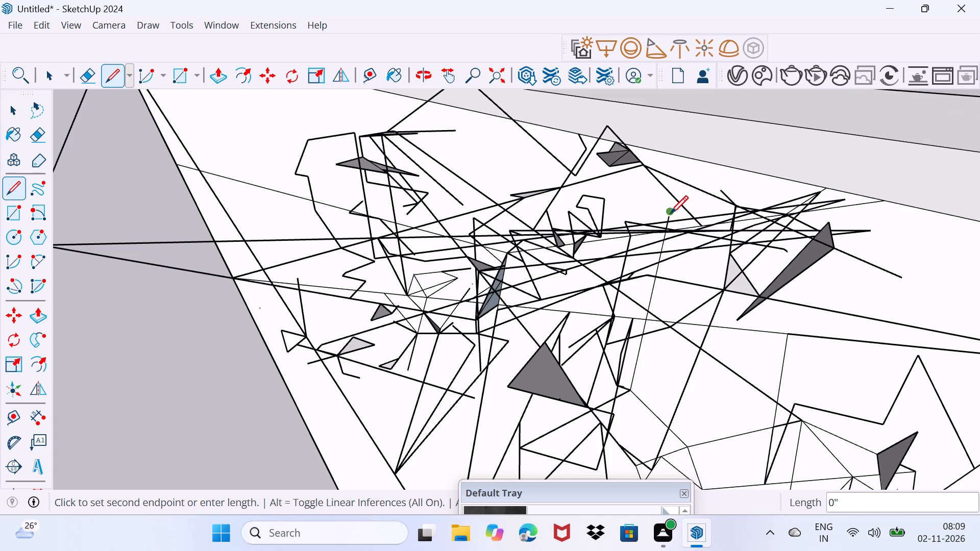
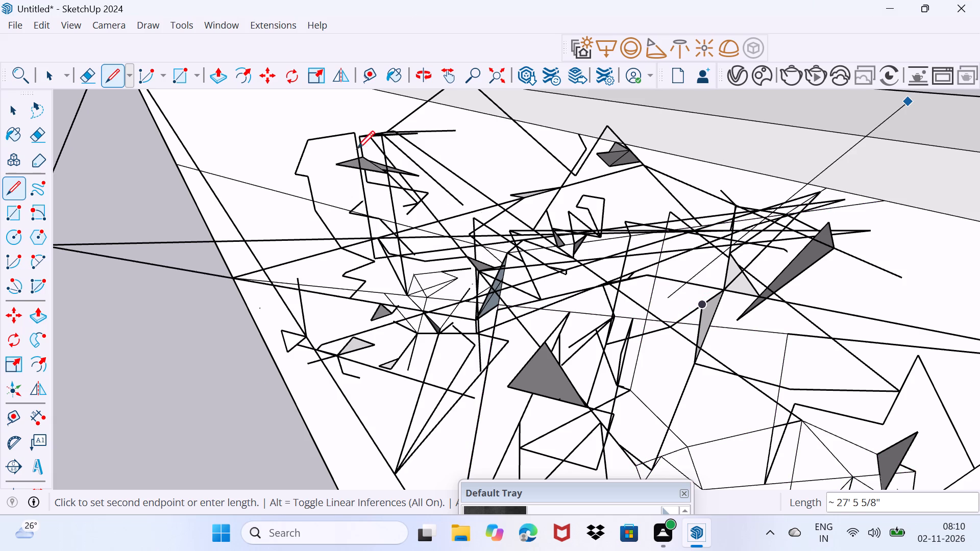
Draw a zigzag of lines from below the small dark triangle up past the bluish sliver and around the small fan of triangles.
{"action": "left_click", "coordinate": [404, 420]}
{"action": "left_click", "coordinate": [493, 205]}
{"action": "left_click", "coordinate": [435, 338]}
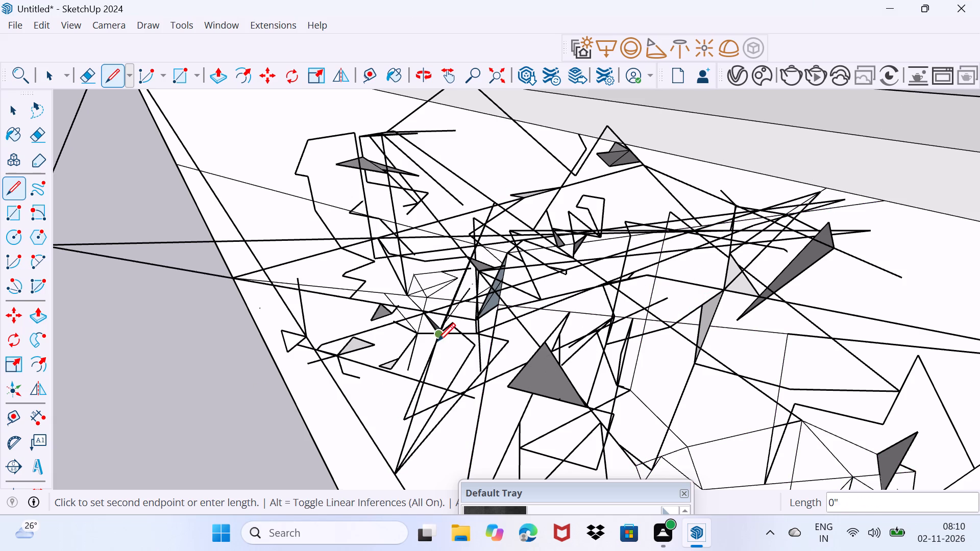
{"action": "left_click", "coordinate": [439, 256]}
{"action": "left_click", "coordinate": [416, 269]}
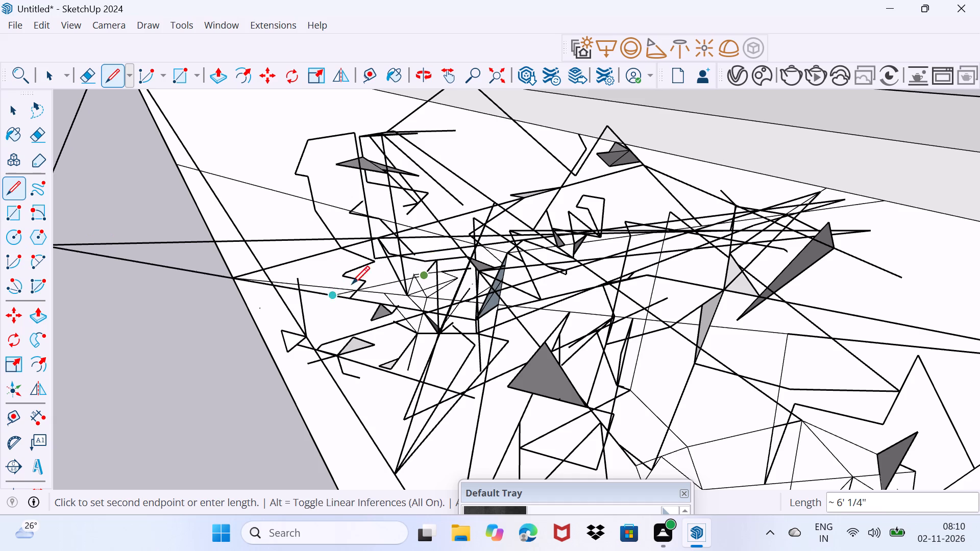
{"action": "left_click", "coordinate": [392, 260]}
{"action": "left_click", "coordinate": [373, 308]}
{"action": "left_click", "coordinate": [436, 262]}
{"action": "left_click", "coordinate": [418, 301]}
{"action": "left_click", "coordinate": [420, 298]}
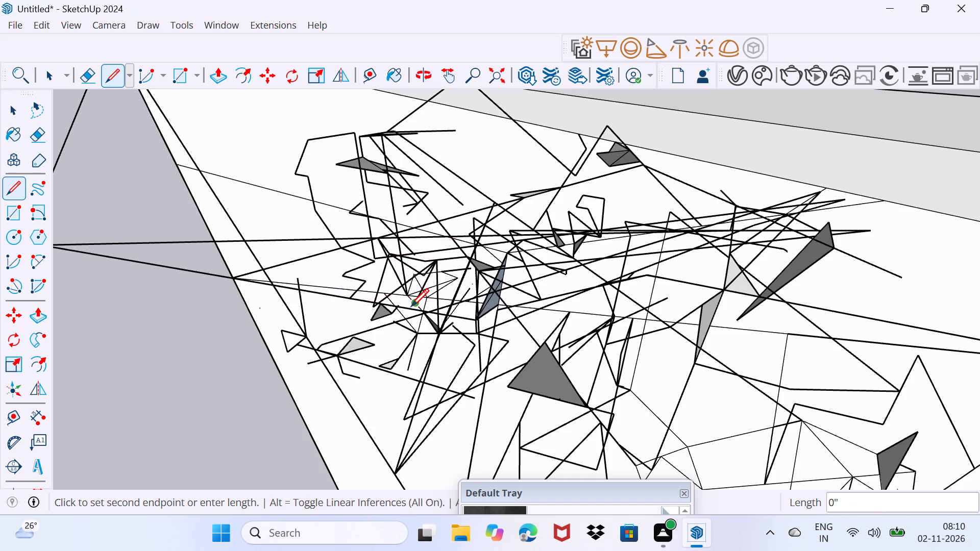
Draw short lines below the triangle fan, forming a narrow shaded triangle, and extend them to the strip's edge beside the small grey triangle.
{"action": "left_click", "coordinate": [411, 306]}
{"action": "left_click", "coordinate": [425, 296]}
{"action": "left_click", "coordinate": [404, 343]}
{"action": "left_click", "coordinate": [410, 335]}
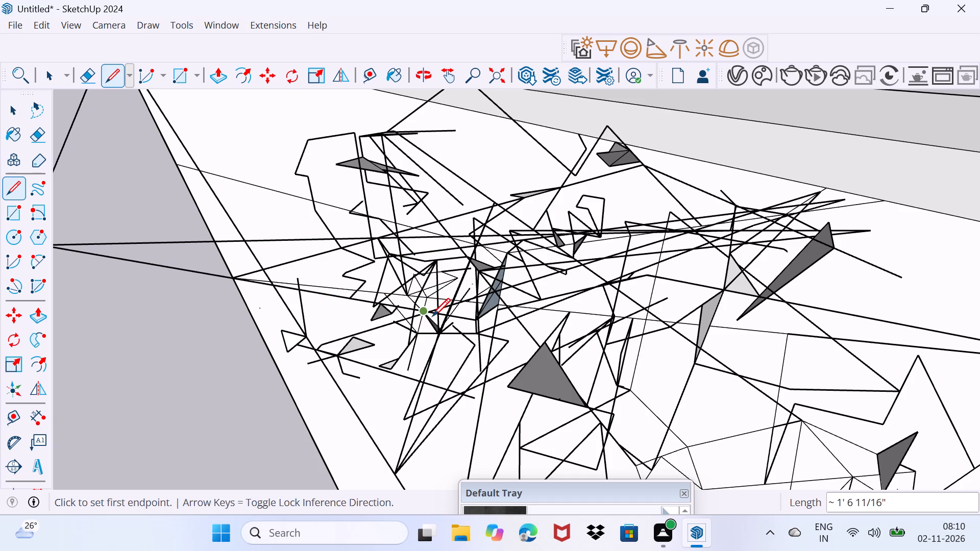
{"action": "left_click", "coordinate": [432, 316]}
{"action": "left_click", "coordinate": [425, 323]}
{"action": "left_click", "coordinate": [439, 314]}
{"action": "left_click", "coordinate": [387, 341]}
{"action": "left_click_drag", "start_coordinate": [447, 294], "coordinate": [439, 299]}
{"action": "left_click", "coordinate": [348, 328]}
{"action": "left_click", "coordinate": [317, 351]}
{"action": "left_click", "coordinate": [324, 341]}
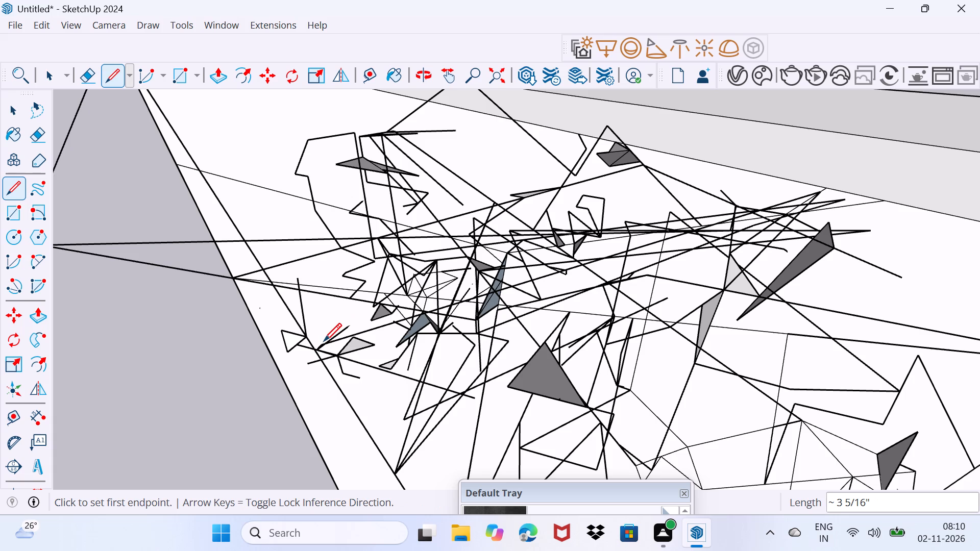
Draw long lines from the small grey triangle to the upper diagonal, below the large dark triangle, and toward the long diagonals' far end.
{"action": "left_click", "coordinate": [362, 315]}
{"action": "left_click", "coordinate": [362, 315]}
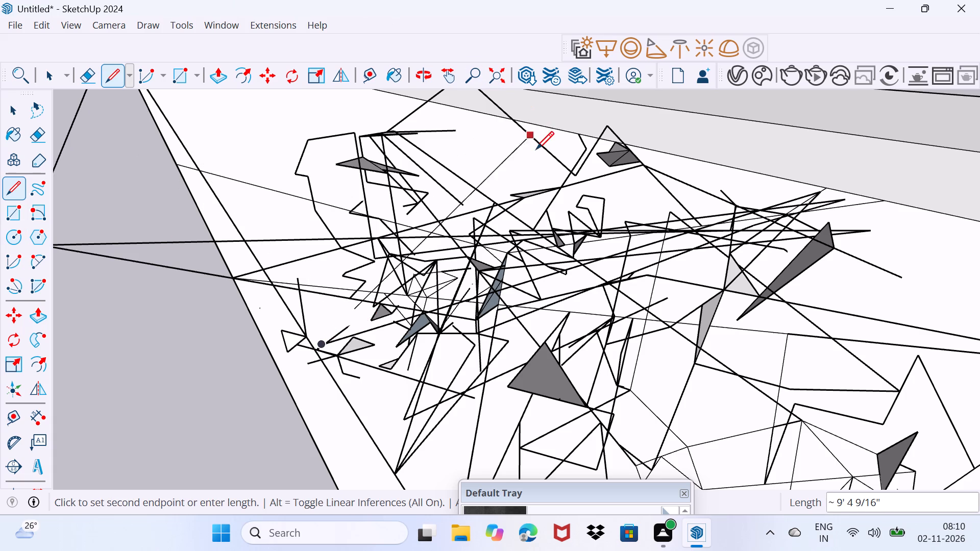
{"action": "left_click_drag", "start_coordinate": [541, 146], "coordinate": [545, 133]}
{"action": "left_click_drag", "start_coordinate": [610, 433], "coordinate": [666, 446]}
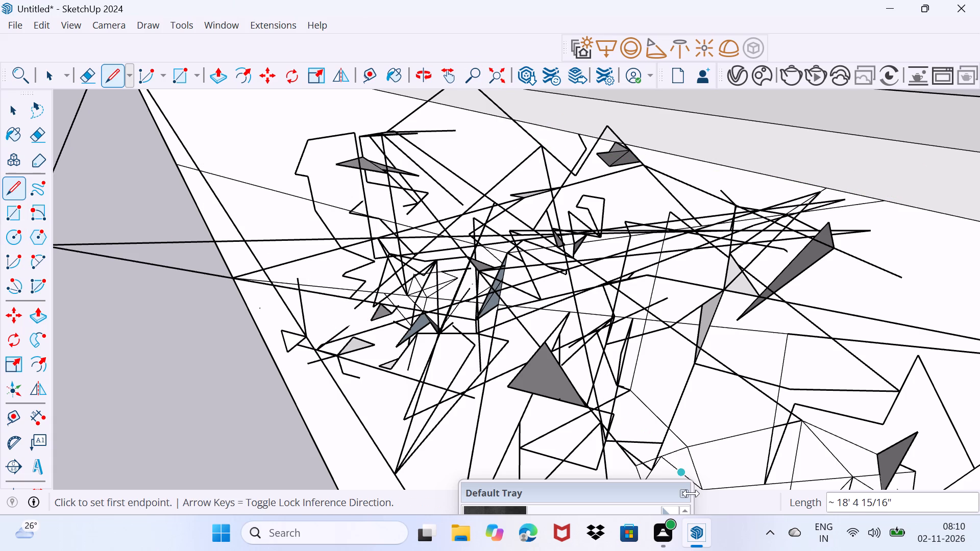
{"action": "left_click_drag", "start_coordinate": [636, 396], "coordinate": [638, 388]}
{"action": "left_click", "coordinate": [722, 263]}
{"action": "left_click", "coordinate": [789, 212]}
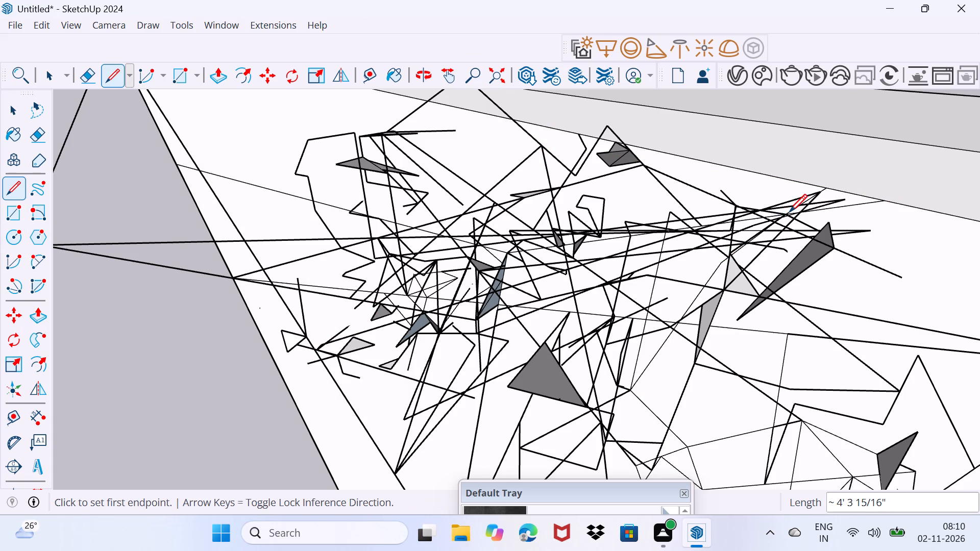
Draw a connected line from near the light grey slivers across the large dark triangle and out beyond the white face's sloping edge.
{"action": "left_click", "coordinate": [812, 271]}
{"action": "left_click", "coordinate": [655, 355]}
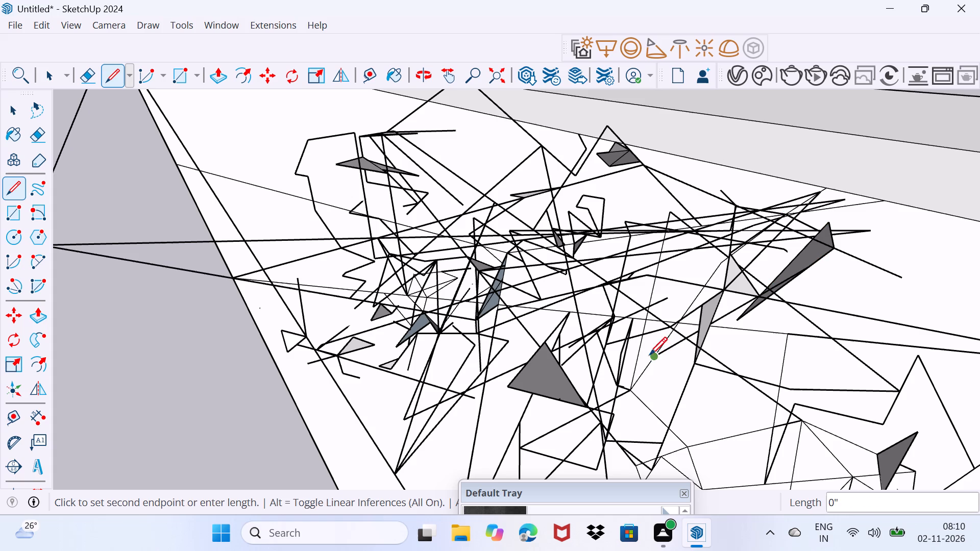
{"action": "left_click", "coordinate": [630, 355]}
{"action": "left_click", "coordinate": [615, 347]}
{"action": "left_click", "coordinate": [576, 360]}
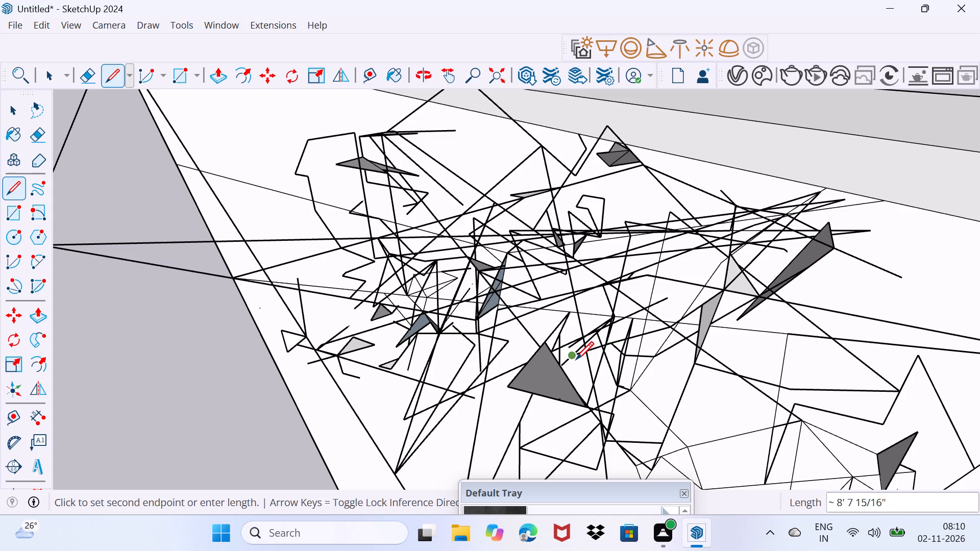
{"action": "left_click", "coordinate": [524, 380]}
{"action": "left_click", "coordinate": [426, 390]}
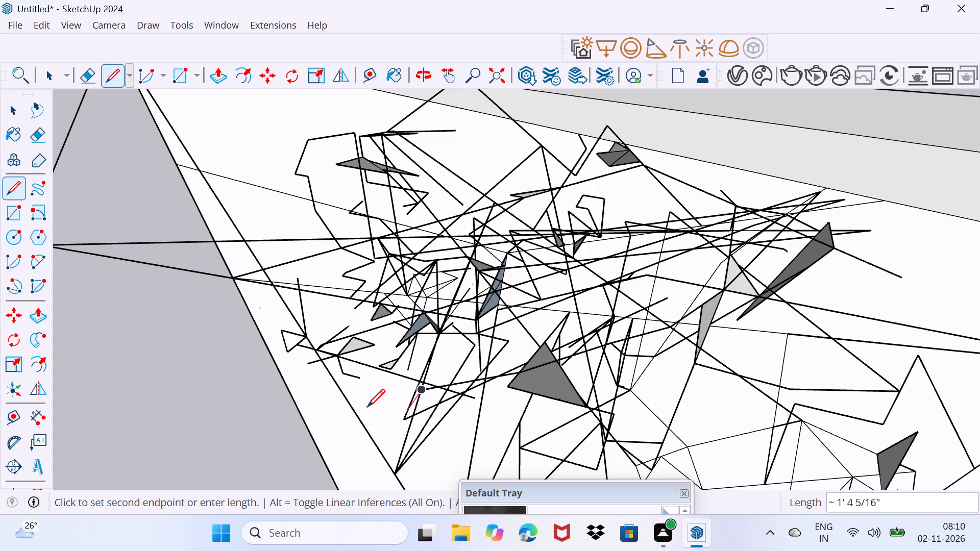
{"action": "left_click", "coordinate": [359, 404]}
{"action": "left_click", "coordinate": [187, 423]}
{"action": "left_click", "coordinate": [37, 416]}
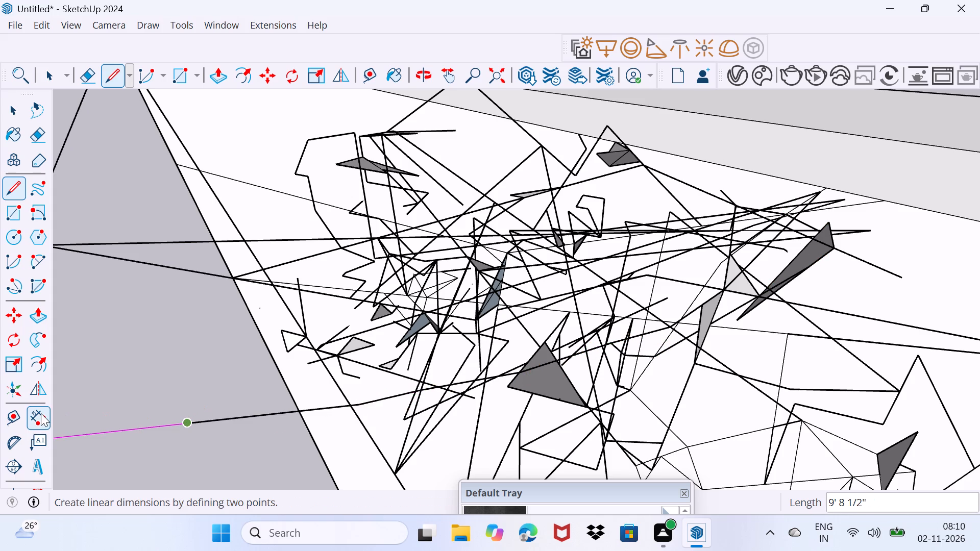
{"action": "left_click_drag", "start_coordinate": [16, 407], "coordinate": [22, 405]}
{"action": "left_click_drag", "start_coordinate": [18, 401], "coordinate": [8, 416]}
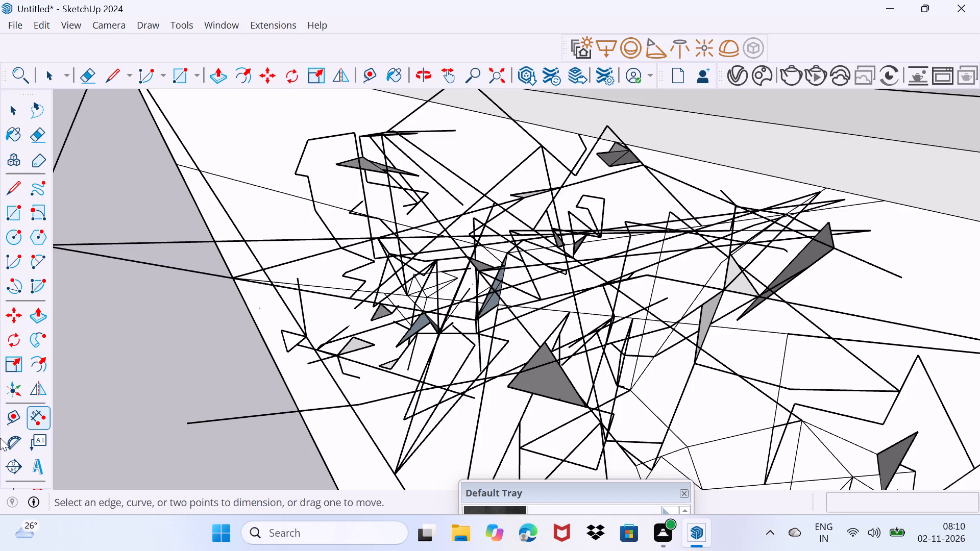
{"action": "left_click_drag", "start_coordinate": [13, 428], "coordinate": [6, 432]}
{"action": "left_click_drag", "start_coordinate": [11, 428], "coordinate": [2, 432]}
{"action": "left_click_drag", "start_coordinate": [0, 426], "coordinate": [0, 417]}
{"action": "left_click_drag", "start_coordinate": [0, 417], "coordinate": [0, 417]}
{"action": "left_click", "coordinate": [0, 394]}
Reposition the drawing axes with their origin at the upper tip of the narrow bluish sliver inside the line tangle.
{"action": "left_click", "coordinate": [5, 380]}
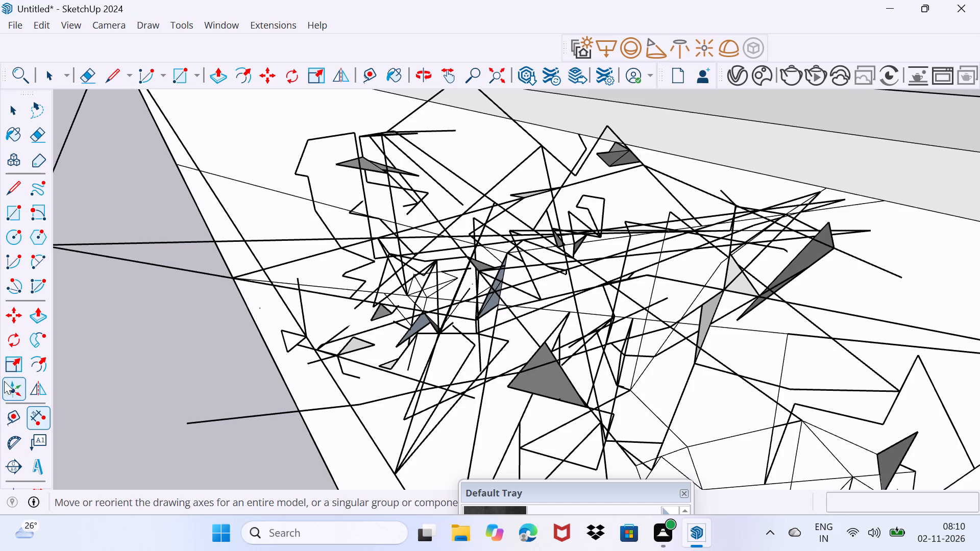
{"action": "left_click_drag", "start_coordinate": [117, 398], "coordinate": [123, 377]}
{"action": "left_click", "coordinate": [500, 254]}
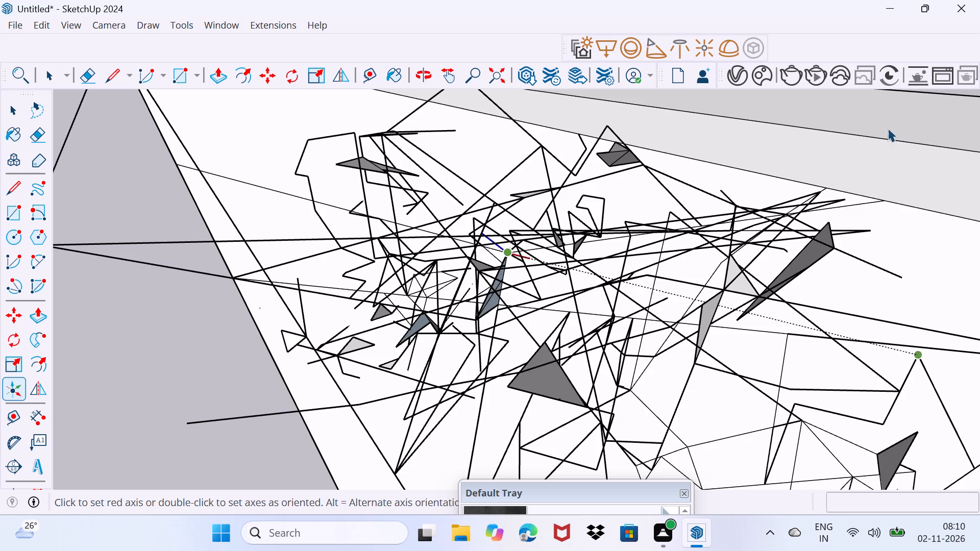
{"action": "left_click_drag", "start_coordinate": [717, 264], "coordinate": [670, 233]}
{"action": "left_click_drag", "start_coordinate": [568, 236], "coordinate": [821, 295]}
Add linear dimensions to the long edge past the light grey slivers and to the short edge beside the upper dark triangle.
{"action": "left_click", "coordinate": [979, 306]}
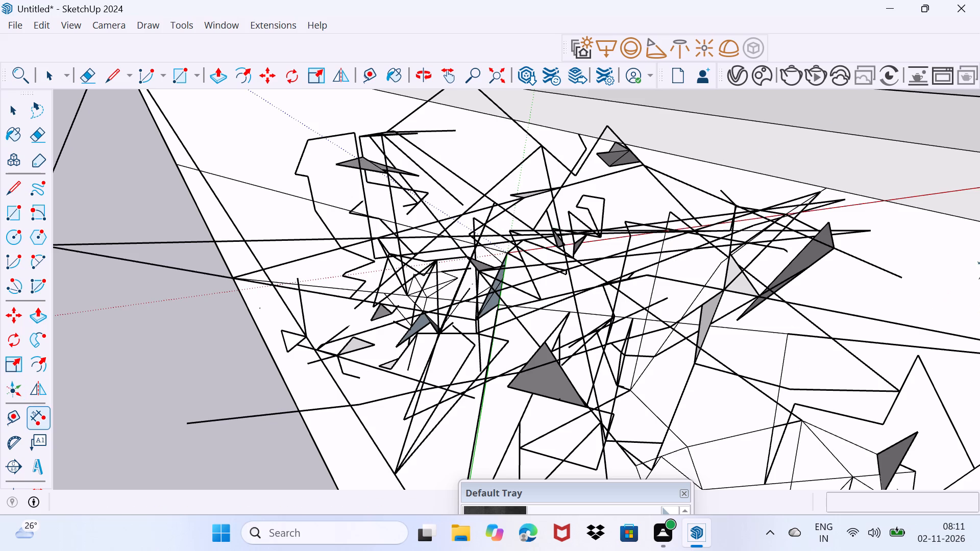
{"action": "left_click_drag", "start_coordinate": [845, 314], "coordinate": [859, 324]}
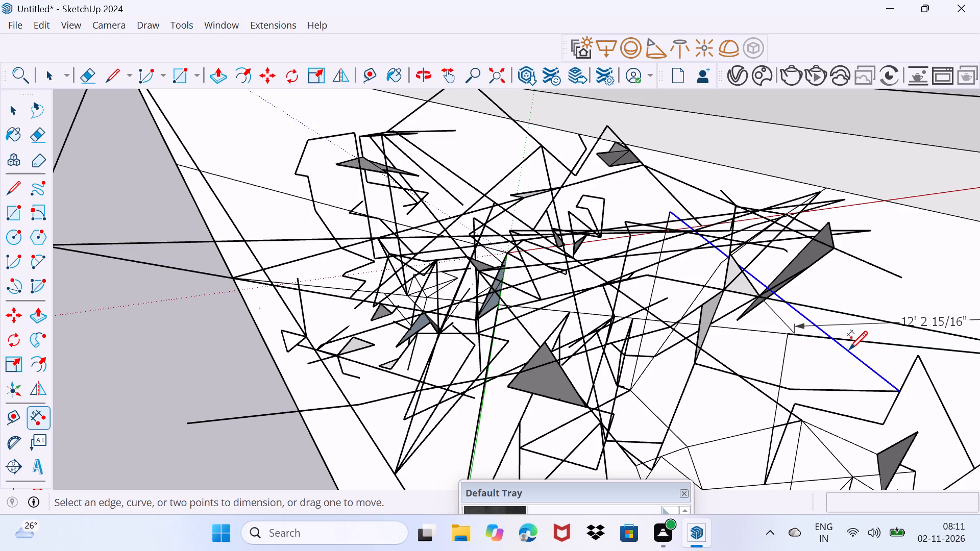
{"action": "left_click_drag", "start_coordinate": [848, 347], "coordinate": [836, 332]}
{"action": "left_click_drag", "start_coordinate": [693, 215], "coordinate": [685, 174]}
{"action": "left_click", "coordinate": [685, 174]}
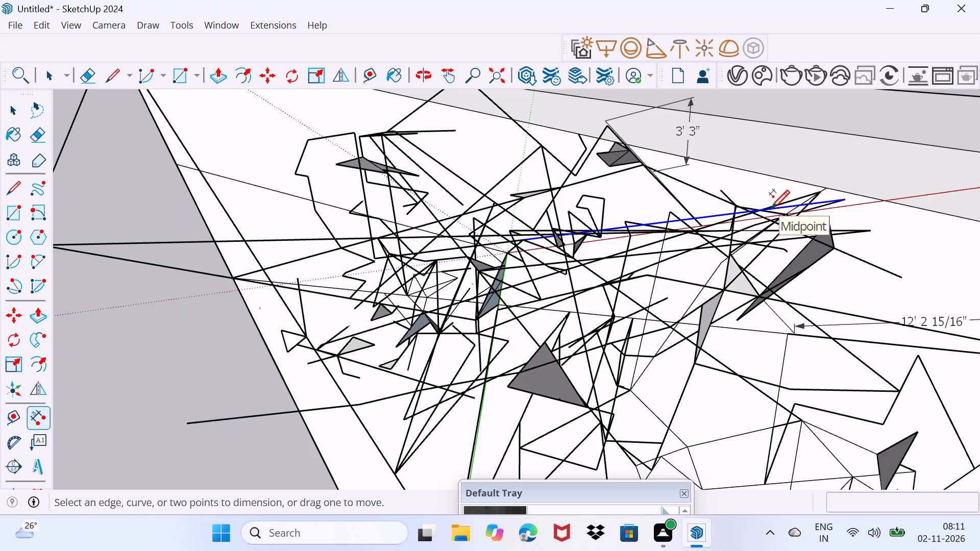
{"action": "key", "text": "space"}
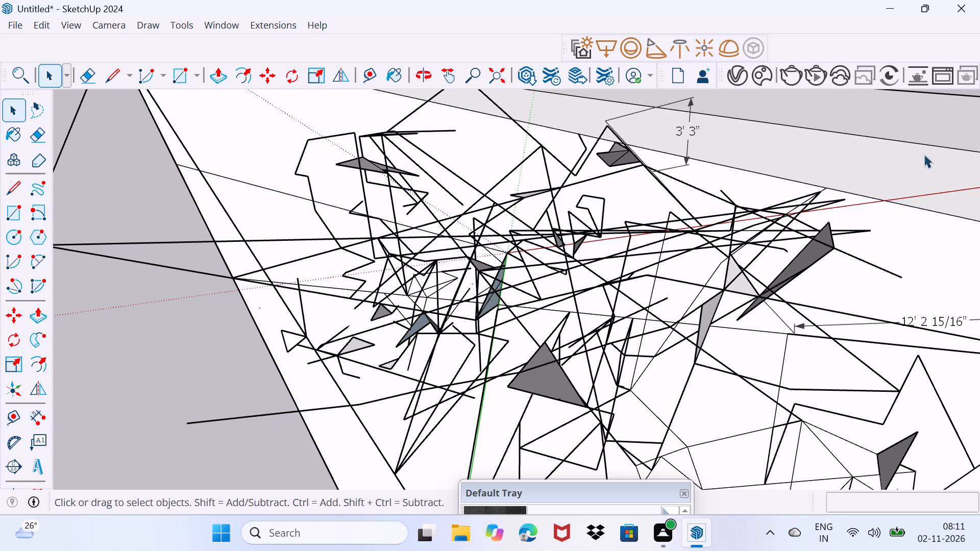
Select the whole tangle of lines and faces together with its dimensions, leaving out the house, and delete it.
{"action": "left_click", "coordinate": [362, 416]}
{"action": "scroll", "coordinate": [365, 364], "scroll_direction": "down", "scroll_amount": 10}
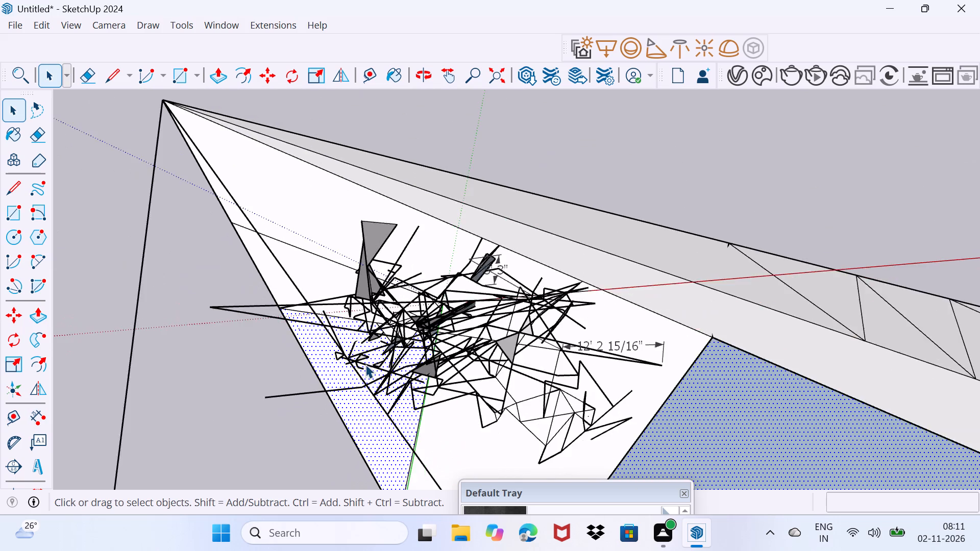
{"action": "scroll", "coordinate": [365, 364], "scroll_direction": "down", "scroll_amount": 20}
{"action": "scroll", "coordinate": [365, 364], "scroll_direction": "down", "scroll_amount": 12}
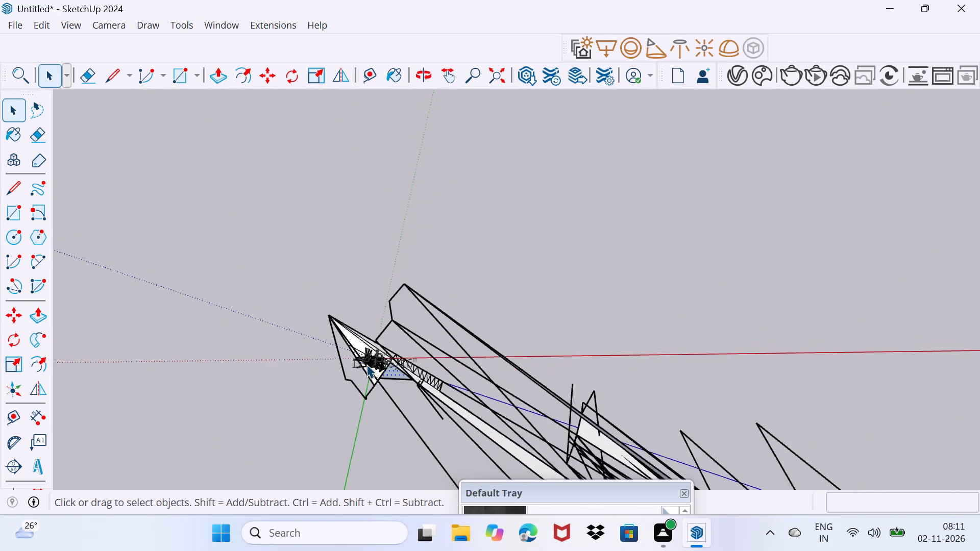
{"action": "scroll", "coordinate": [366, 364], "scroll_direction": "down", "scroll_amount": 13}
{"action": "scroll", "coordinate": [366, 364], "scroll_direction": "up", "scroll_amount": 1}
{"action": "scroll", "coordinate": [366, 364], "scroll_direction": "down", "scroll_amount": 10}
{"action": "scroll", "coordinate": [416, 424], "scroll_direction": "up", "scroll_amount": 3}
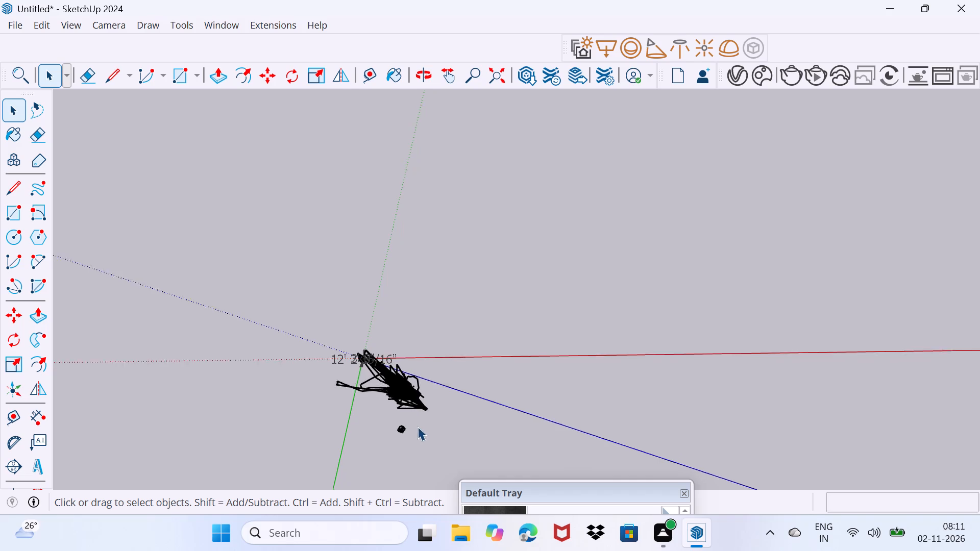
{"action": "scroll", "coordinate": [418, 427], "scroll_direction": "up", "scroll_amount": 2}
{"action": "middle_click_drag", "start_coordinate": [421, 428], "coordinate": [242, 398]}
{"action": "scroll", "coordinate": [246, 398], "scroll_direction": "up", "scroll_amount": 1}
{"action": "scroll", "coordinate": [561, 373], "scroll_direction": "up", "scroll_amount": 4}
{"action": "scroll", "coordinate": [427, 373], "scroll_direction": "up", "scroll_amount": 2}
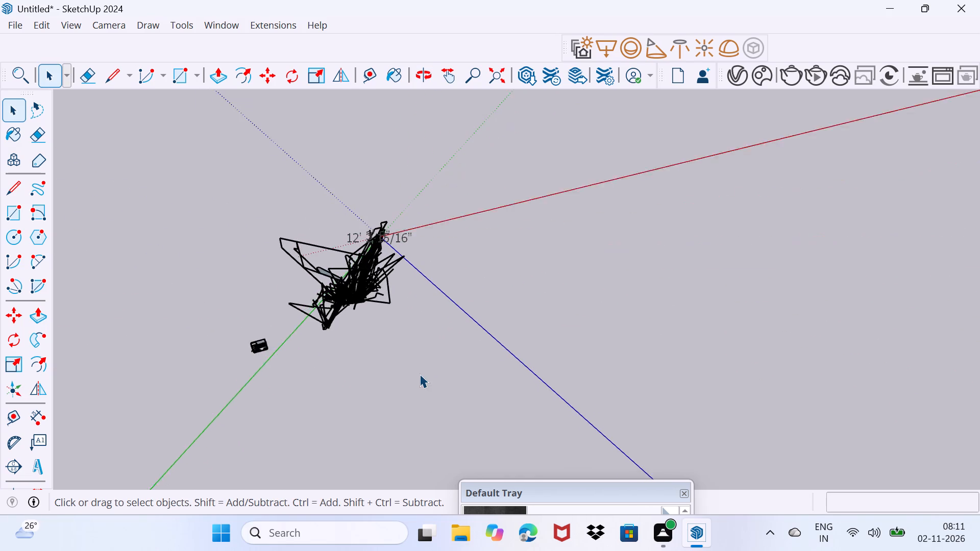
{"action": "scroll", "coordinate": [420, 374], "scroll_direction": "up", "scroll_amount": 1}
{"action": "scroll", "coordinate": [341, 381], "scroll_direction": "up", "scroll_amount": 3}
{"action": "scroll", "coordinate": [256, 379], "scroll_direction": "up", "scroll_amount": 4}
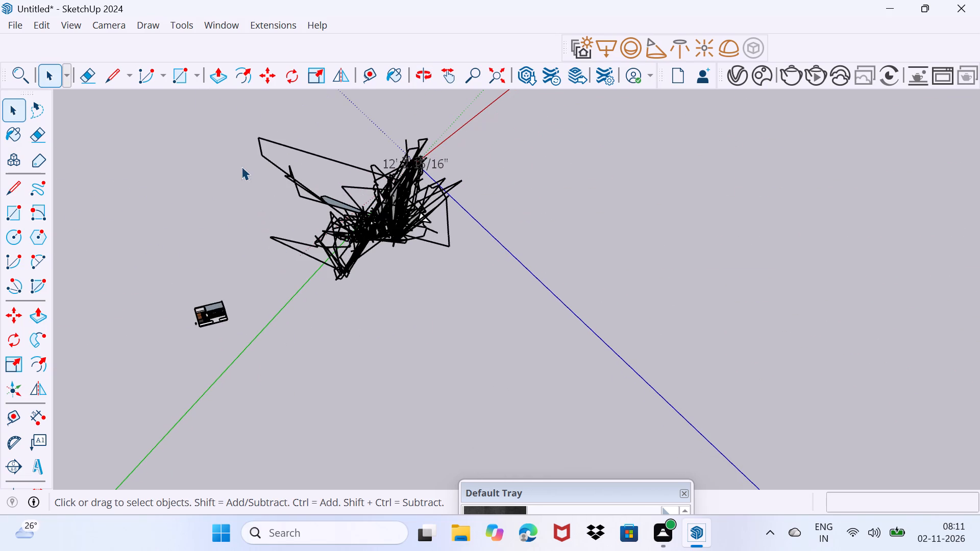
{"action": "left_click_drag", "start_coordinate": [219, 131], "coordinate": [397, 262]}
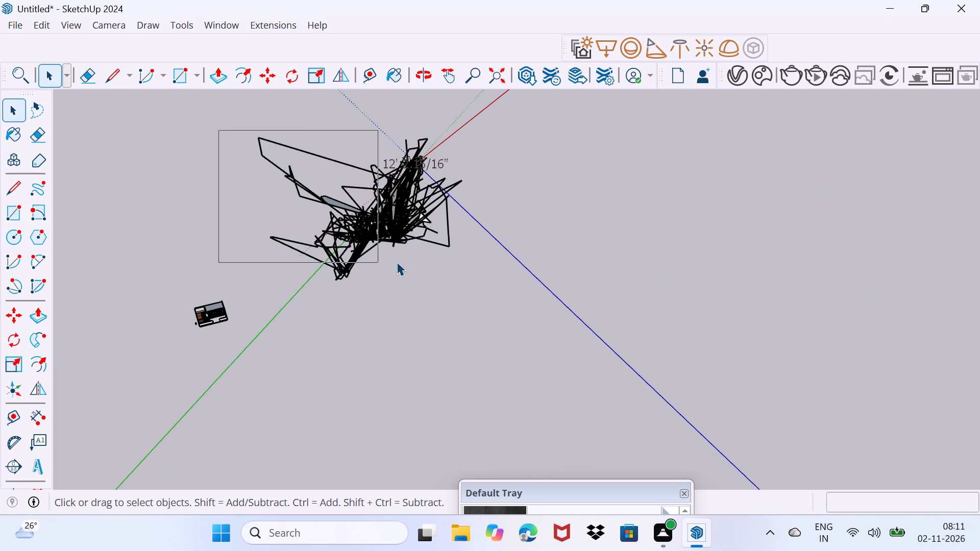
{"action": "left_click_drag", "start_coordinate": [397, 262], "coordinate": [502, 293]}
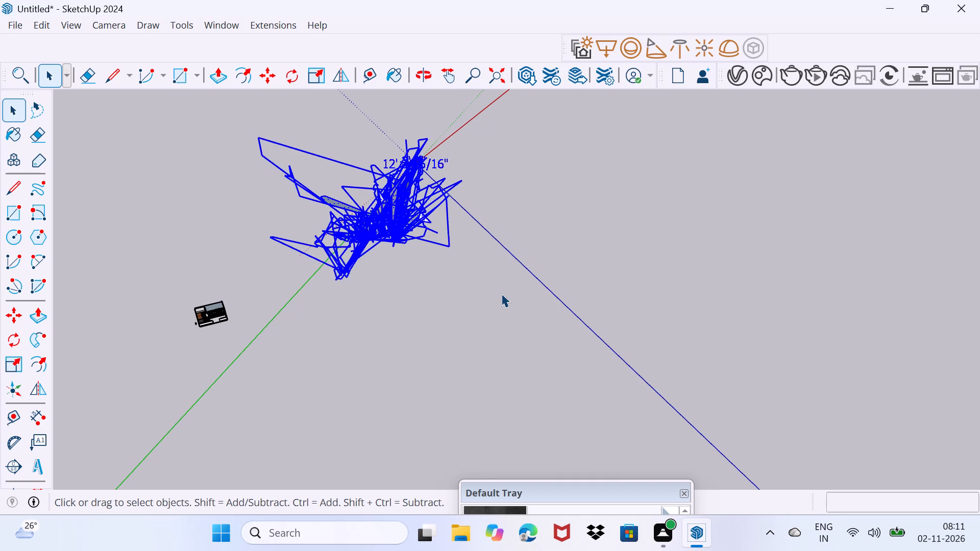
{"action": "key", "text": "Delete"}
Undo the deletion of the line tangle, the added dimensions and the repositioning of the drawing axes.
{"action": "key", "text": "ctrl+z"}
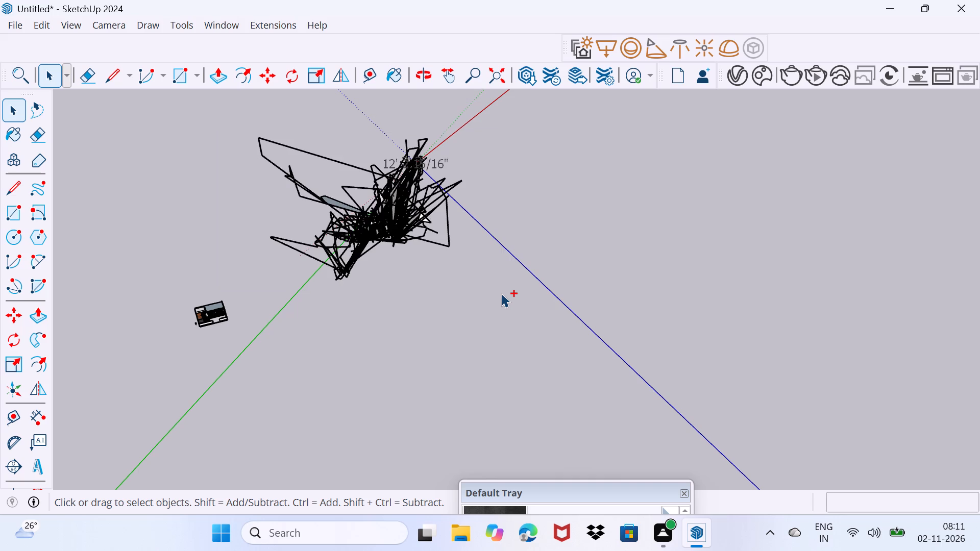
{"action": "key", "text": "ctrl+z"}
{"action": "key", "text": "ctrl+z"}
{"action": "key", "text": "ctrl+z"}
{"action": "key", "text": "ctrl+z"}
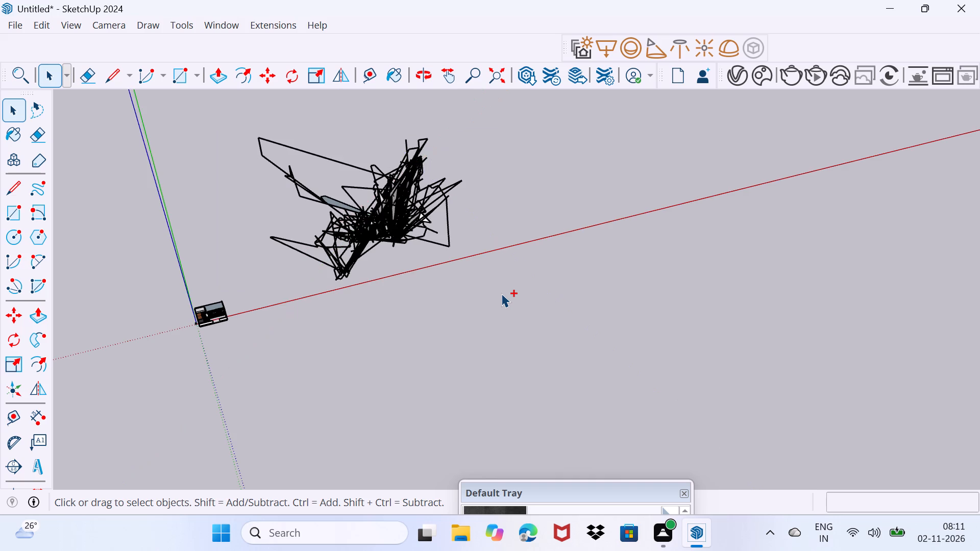
Select the whole tangle of stray lines and faces away from the house and delete it.
{"action": "scroll", "coordinate": [334, 341], "scroll_direction": "up", "scroll_amount": 2}
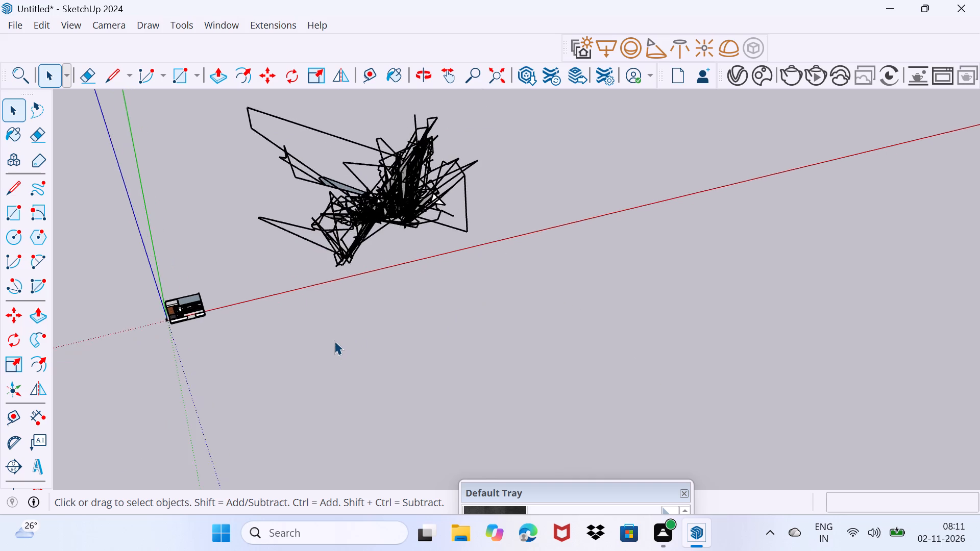
{"action": "scroll", "coordinate": [334, 342], "scroll_direction": "down", "scroll_amount": 4}
{"action": "left_click_drag", "start_coordinate": [224, 132], "coordinate": [475, 275]}
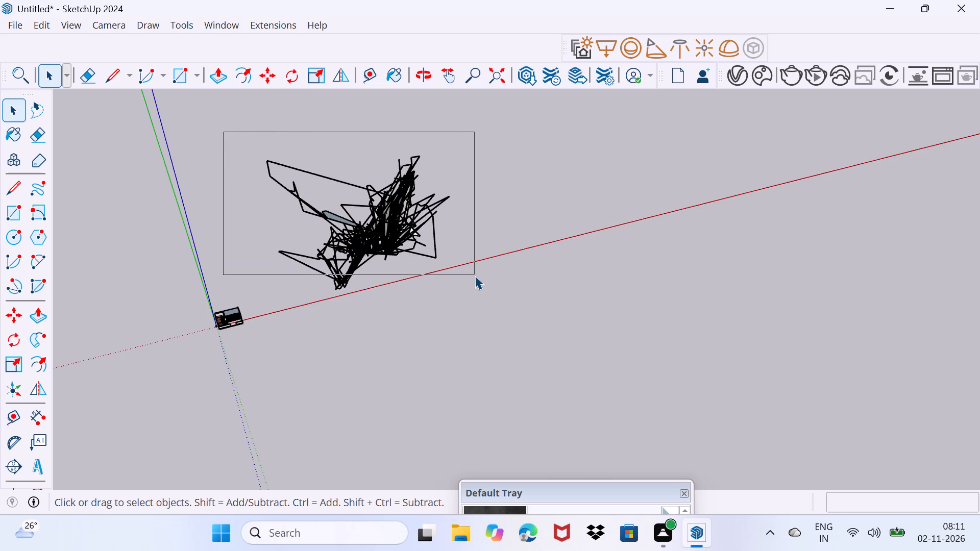
{"action": "left_click_drag", "start_coordinate": [475, 275], "coordinate": [487, 296]}
{"action": "key", "text": "Delete"}
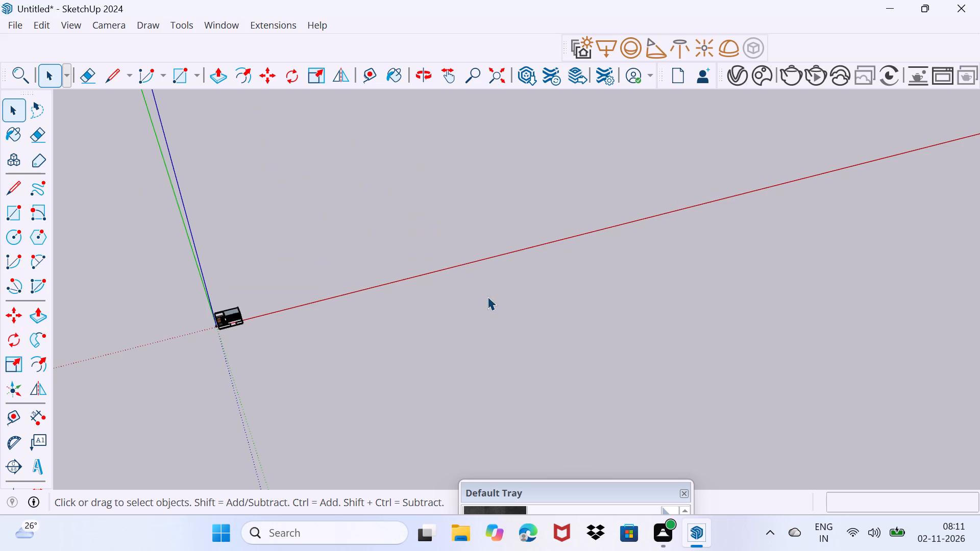
Inspect the house model at the origin from the front facade, the roof and the surrounding empty ground.
{"action": "scroll", "coordinate": [143, 262], "scroll_direction": "down", "scroll_amount": 2}
{"action": "scroll", "coordinate": [232, 387], "scroll_direction": "up", "scroll_amount": 10}
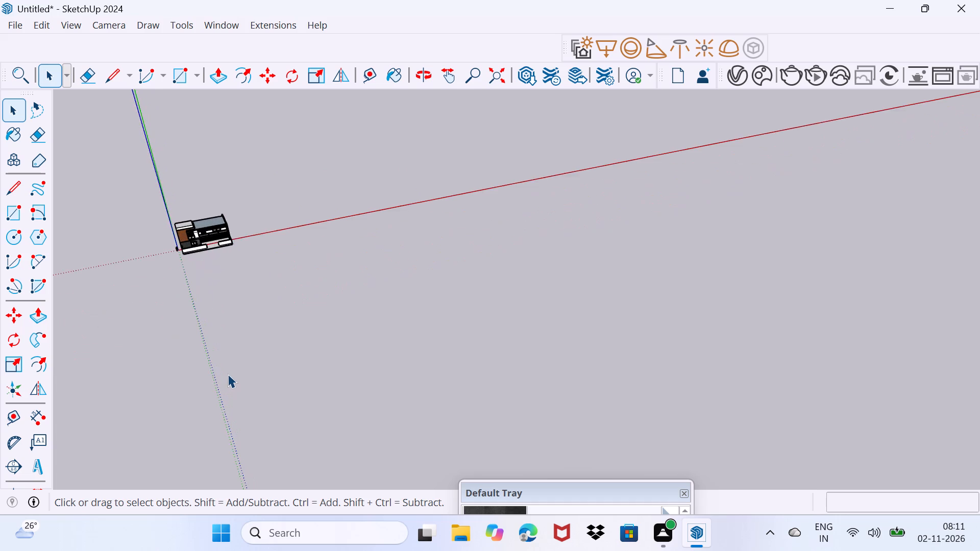
{"action": "scroll", "coordinate": [228, 363], "scroll_direction": "up", "scroll_amount": 2}
{"action": "middle_click_drag", "start_coordinate": [229, 357], "coordinate": [234, 293]}
{"action": "scroll", "coordinate": [226, 237], "scroll_direction": "up", "scroll_amount": 13}
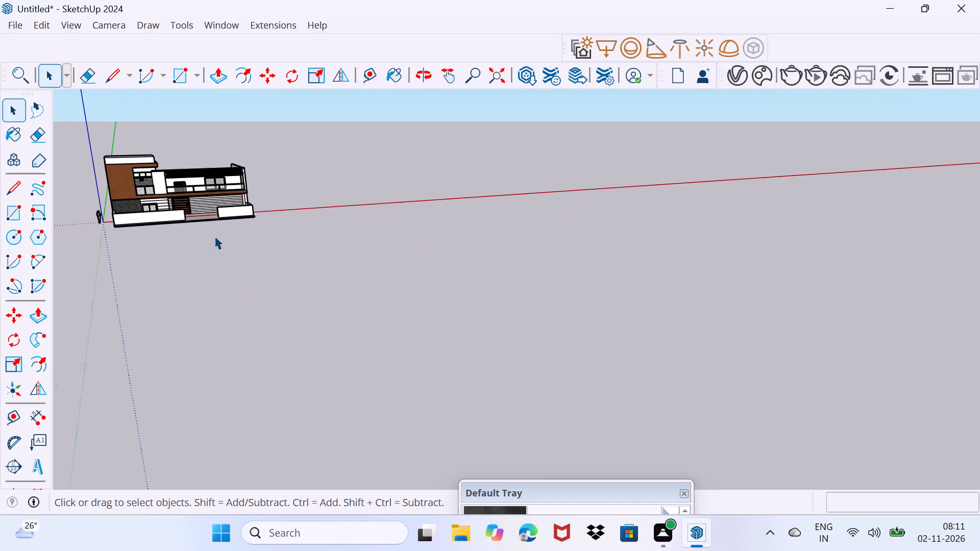
{"action": "scroll", "coordinate": [214, 236], "scroll_direction": "up", "scroll_amount": 8}
{"action": "middle_click_drag", "start_coordinate": [214, 208], "coordinate": [260, 240]}
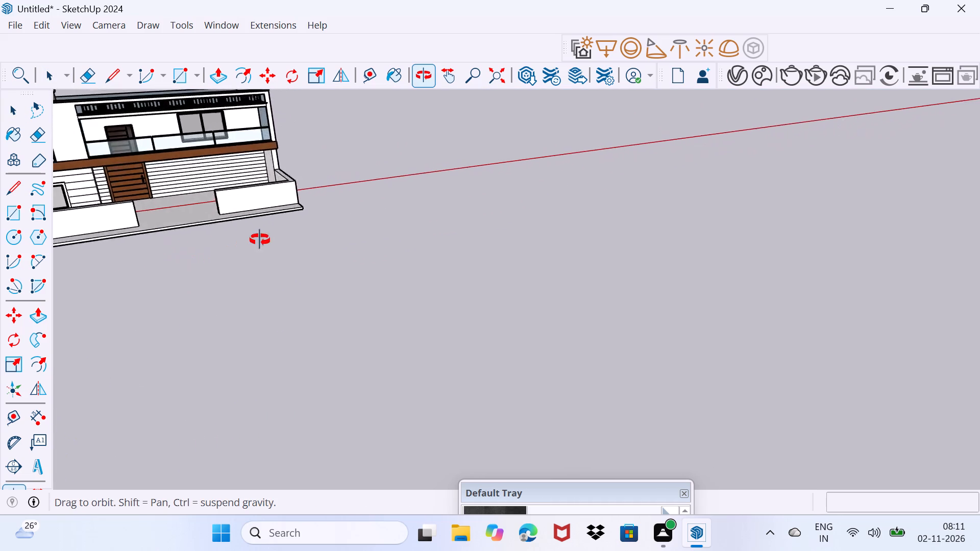
{"action": "middle_click_drag", "start_coordinate": [260, 240], "coordinate": [702, 255]}
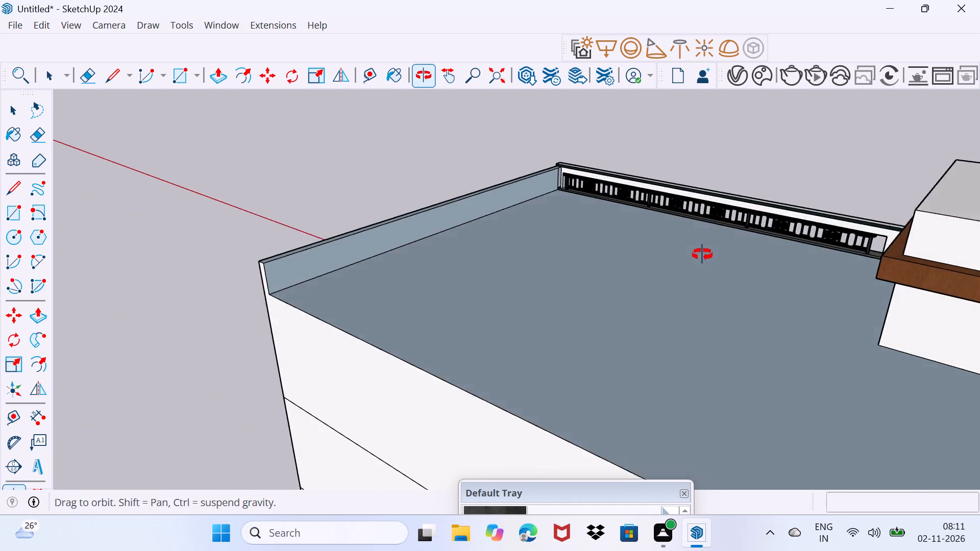
{"action": "middle_click_drag", "start_coordinate": [702, 255], "coordinate": [416, 335]}
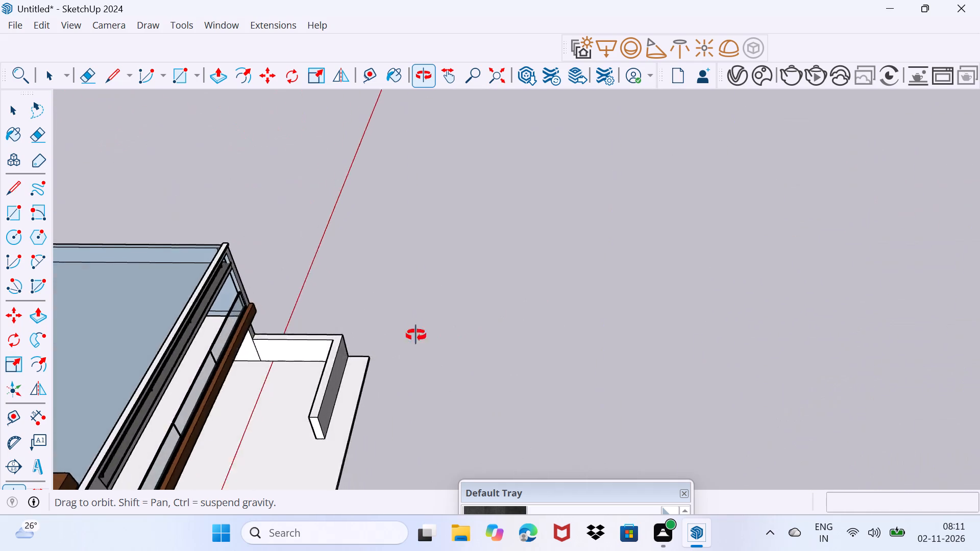
{"action": "middle_click_drag", "start_coordinate": [416, 335], "coordinate": [362, 341]}
{"action": "scroll", "coordinate": [358, 325], "scroll_direction": "down", "scroll_amount": 4}
{"action": "scroll", "coordinate": [403, 243], "scroll_direction": "down", "scroll_amount": 14}
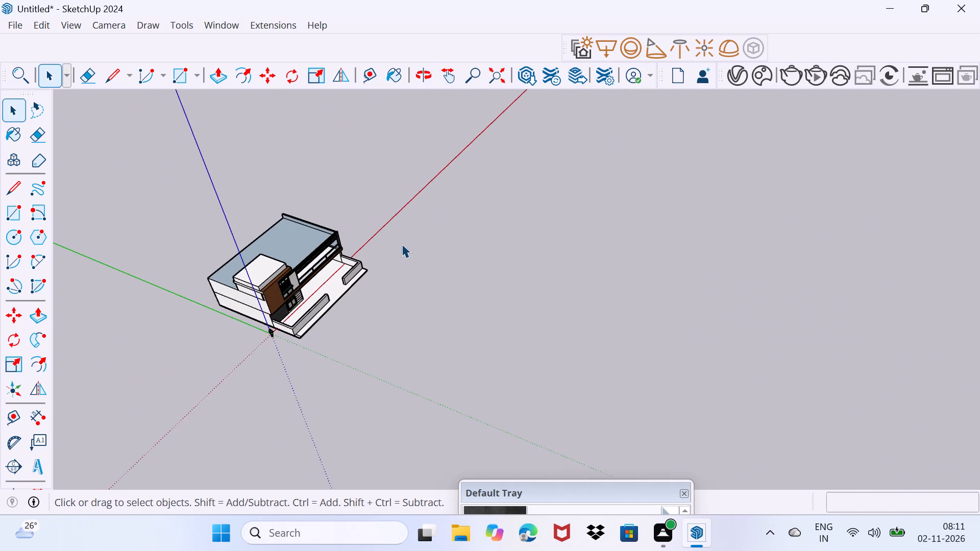
{"action": "middle_click_drag", "start_coordinate": [402, 244], "coordinate": [321, 138]}
{"action": "middle_click_drag", "start_coordinate": [414, 300], "coordinate": [388, 288]}
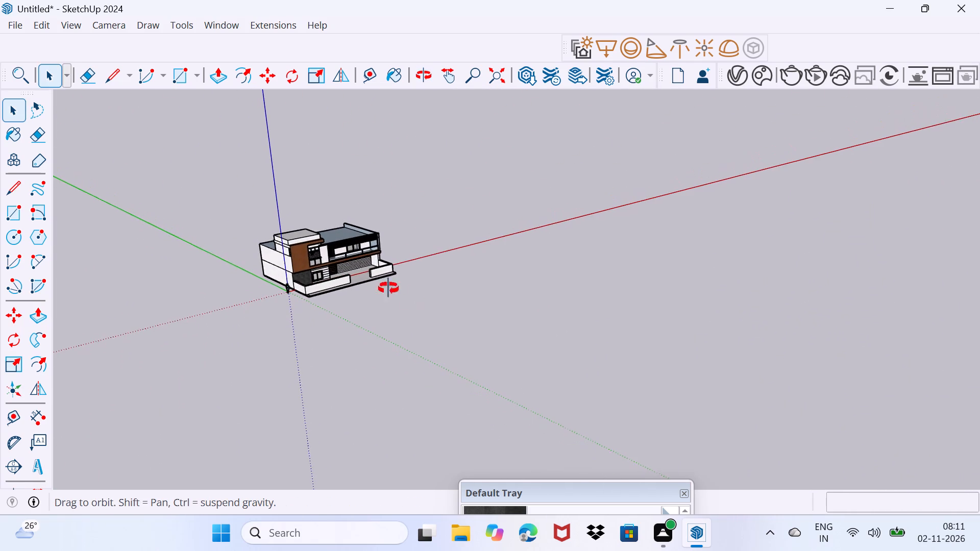
{"action": "middle_click_drag", "start_coordinate": [388, 288], "coordinate": [302, 257]}
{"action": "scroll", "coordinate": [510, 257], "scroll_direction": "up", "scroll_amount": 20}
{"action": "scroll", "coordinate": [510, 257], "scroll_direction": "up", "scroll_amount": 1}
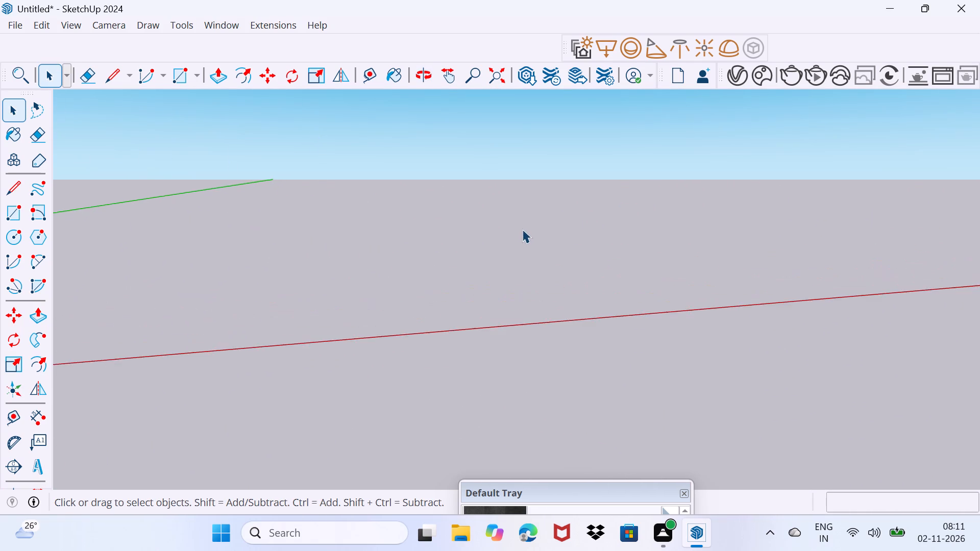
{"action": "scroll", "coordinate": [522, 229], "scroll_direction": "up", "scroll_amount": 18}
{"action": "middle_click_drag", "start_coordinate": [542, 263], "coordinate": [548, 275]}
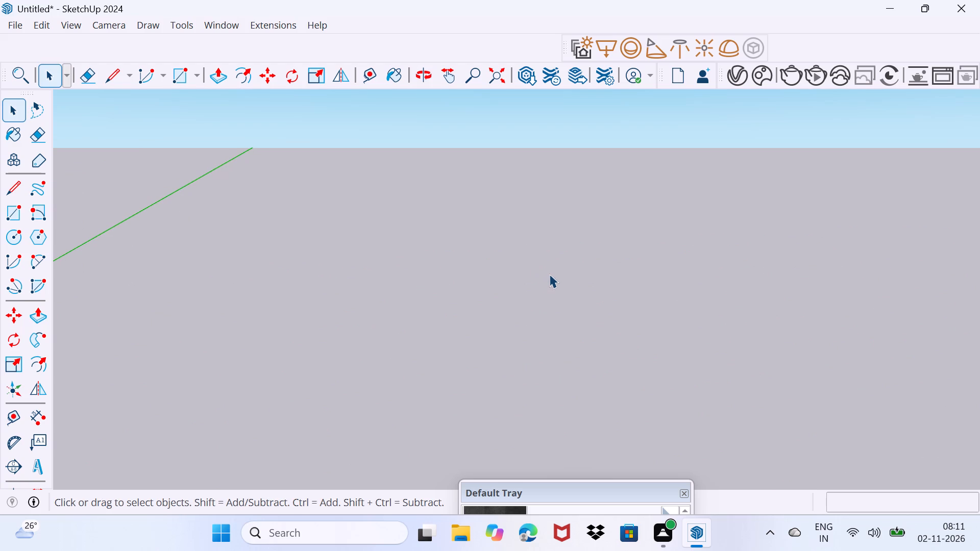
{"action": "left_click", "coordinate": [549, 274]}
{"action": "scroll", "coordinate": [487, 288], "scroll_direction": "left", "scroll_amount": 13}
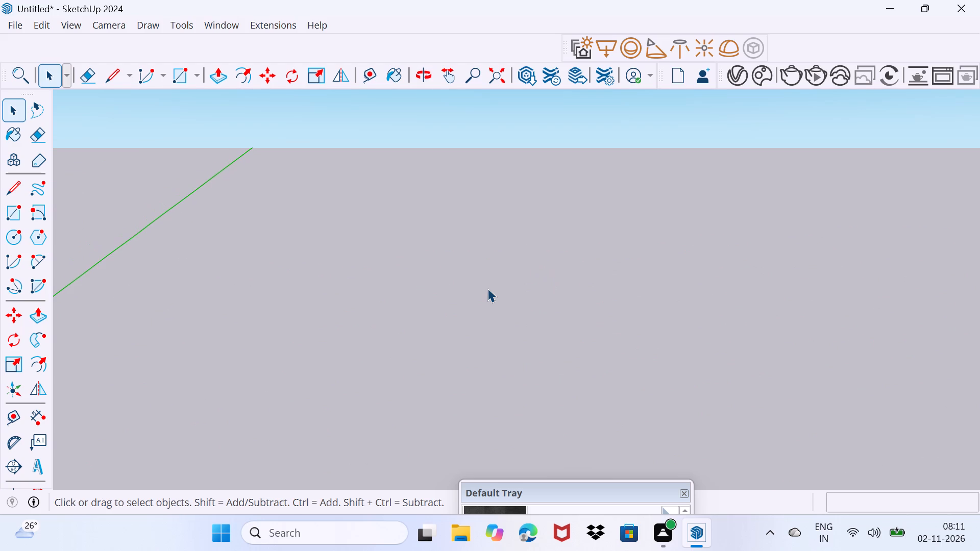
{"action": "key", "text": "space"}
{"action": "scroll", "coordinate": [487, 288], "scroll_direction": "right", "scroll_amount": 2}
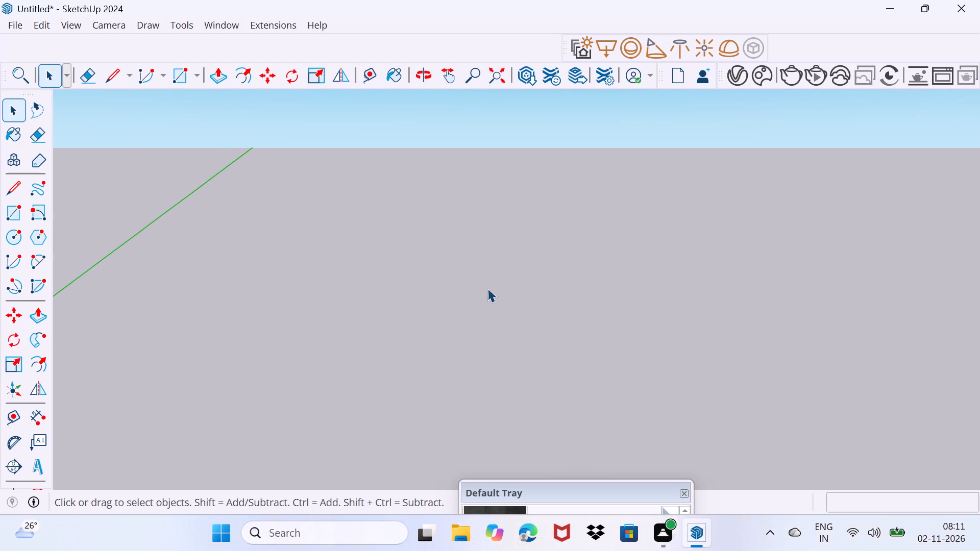
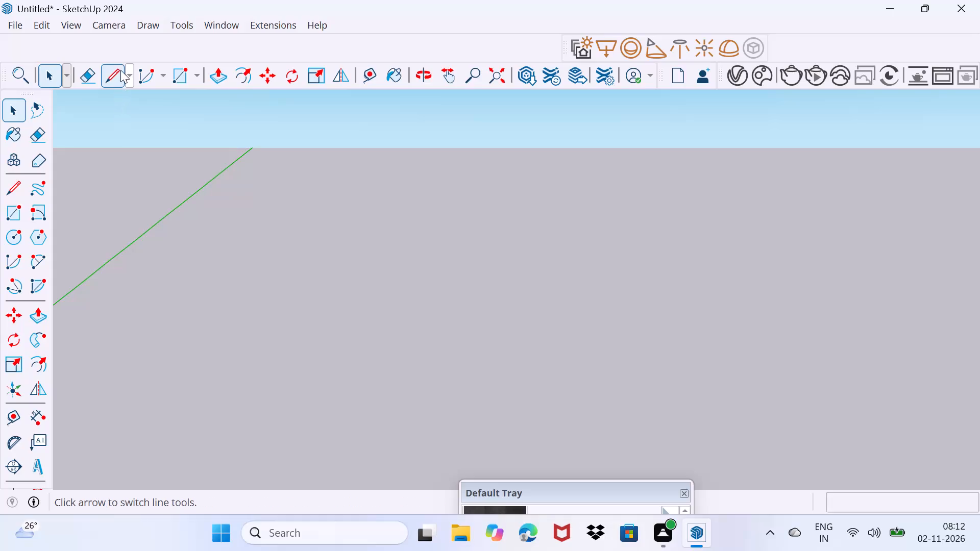
Draw a small cluster of connected lines on the empty ground beyond the house, first line about 36' 7" long, forming two adjoining faces.
{"action": "left_click", "coordinate": [113, 74]}
{"action": "left_click_drag", "start_coordinate": [286, 315], "coordinate": [291, 312]}
{"action": "left_click", "coordinate": [312, 296]}
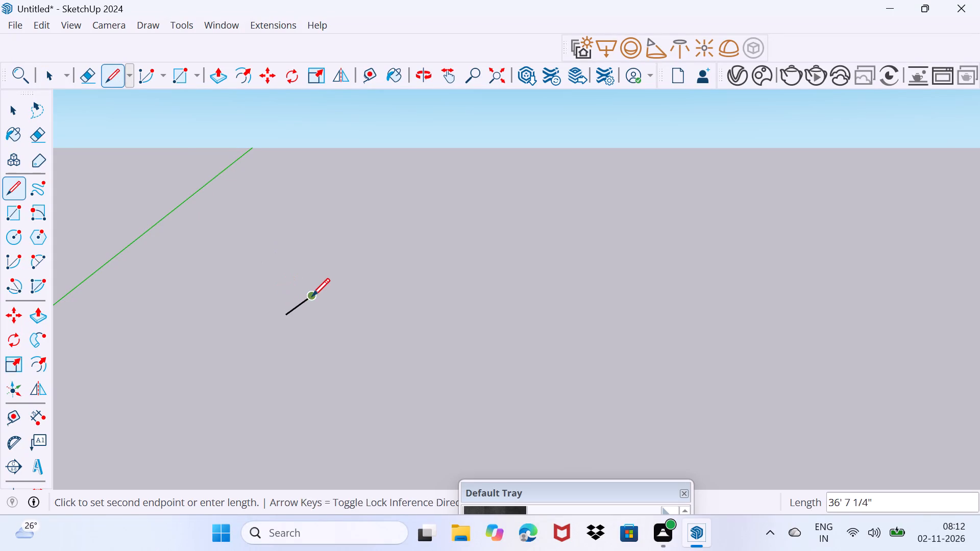
{"action": "left_click", "coordinate": [306, 300]}
{"action": "left_click_drag", "start_coordinate": [328, 295], "coordinate": [331, 306]}
{"action": "left_click", "coordinate": [331, 307]}
{"action": "left_click", "coordinate": [310, 306]}
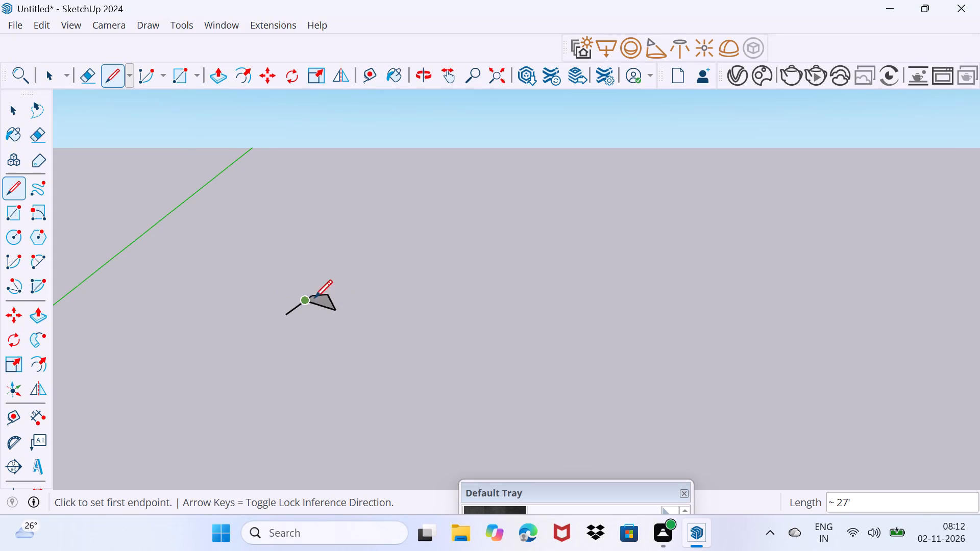
{"action": "left_click", "coordinate": [285, 318]}
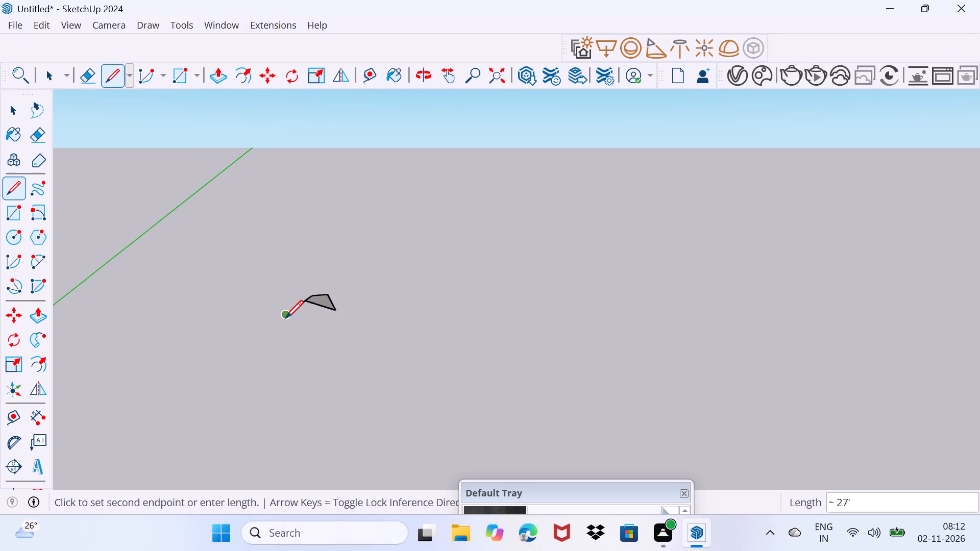
{"action": "left_click", "coordinate": [341, 316]}
Draw a line beside the two small faces, connect it back to their nearest corner, and complete a triangle of lines there.
{"action": "left_click", "coordinate": [367, 302]}
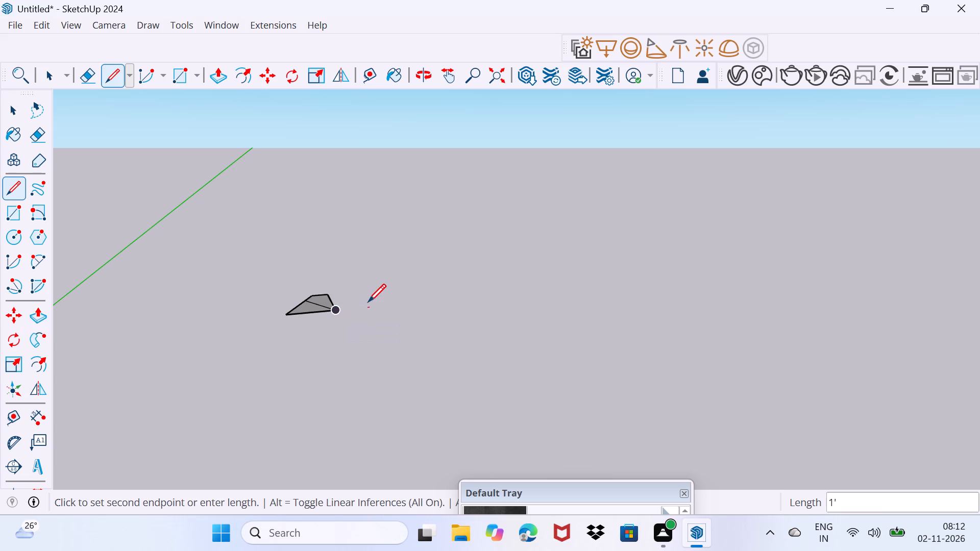
{"action": "left_click", "coordinate": [418, 322]}
{"action": "left_click", "coordinate": [339, 306]}
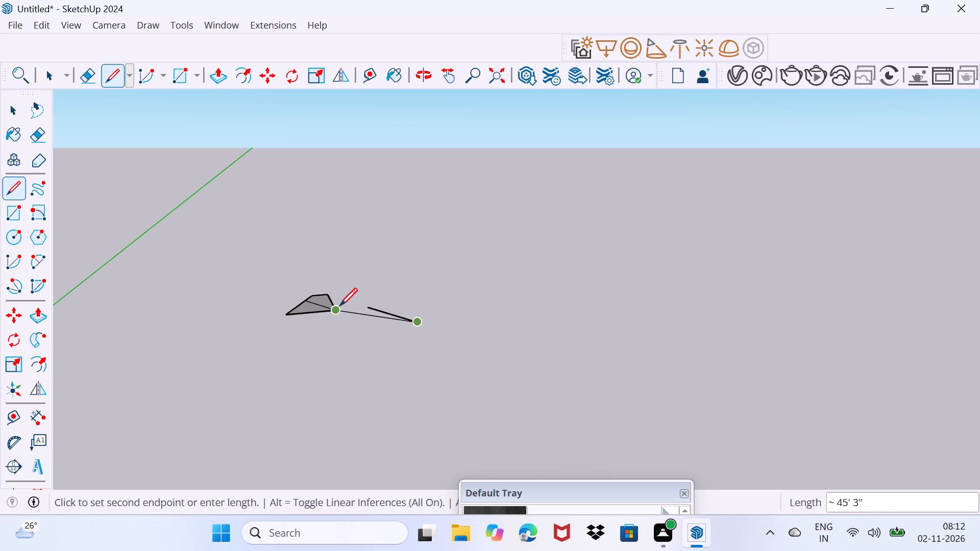
{"action": "left_click", "coordinate": [404, 283]}
{"action": "left_click", "coordinate": [415, 316]}
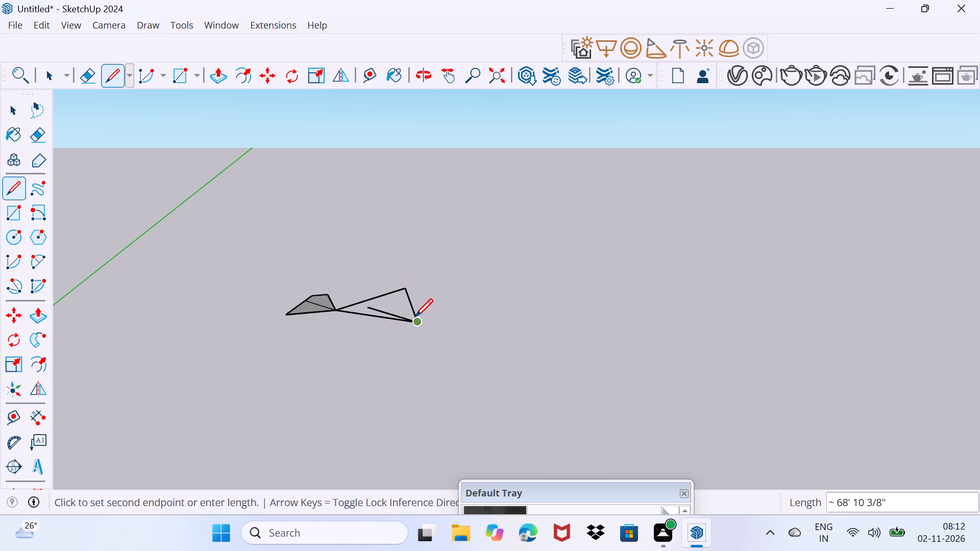
Add two adjoining triangular faces along the triangle's outer edge, closing the outer one with an edge about 94' 9" long.
{"action": "left_click", "coordinate": [454, 288]}
{"action": "left_click_drag", "start_coordinate": [413, 282], "coordinate": [503, 264]}
{"action": "left_click", "coordinate": [504, 264]}
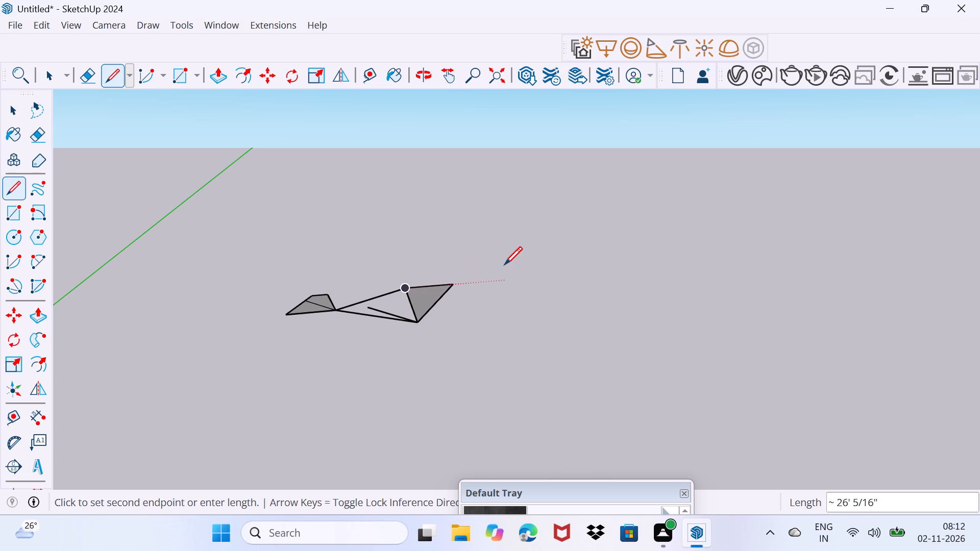
{"action": "left_click", "coordinate": [450, 290]}
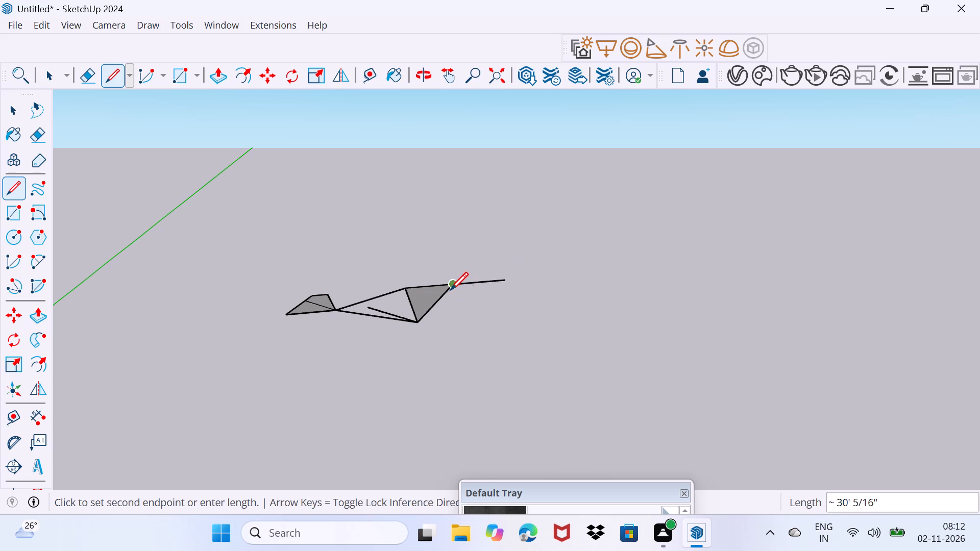
{"action": "left_click", "coordinate": [509, 282]}
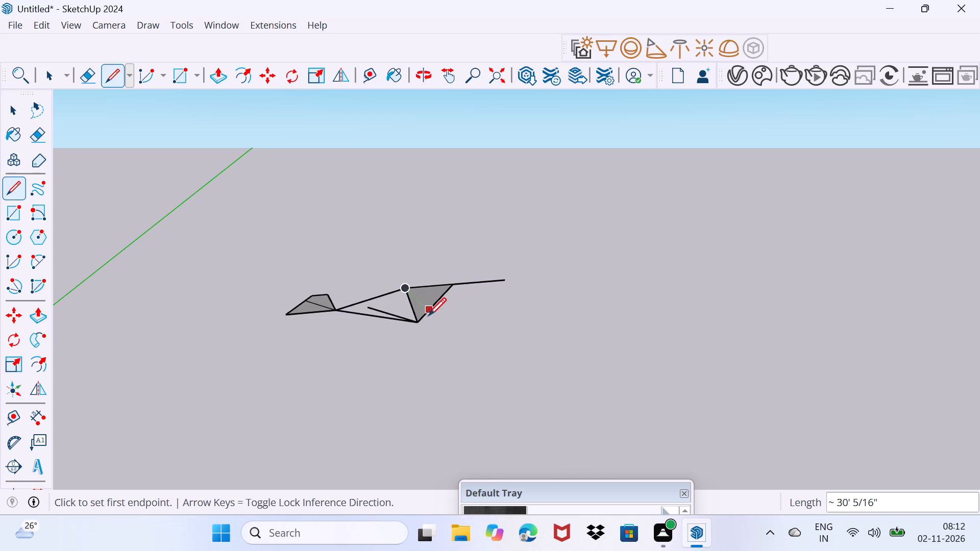
{"action": "left_click", "coordinate": [420, 322]}
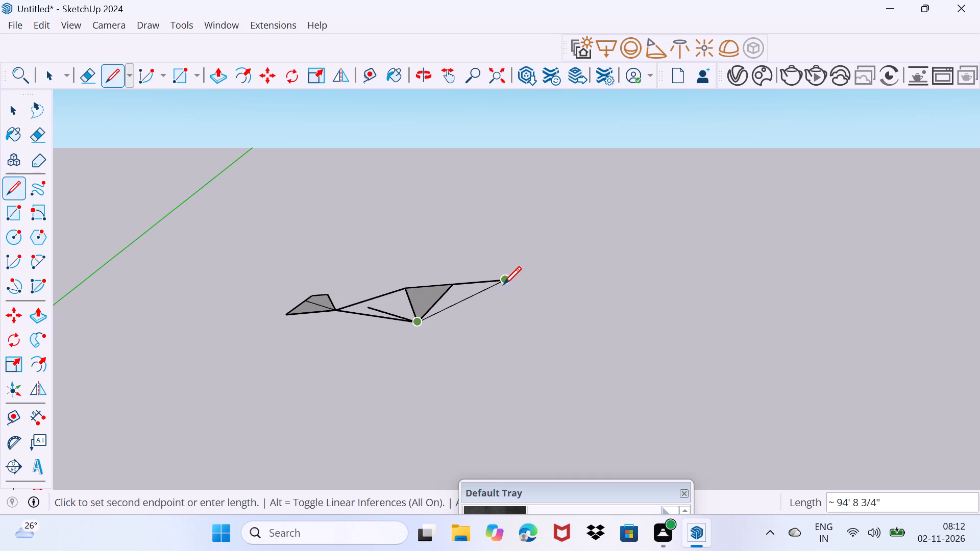
{"action": "left_click", "coordinate": [503, 284]}
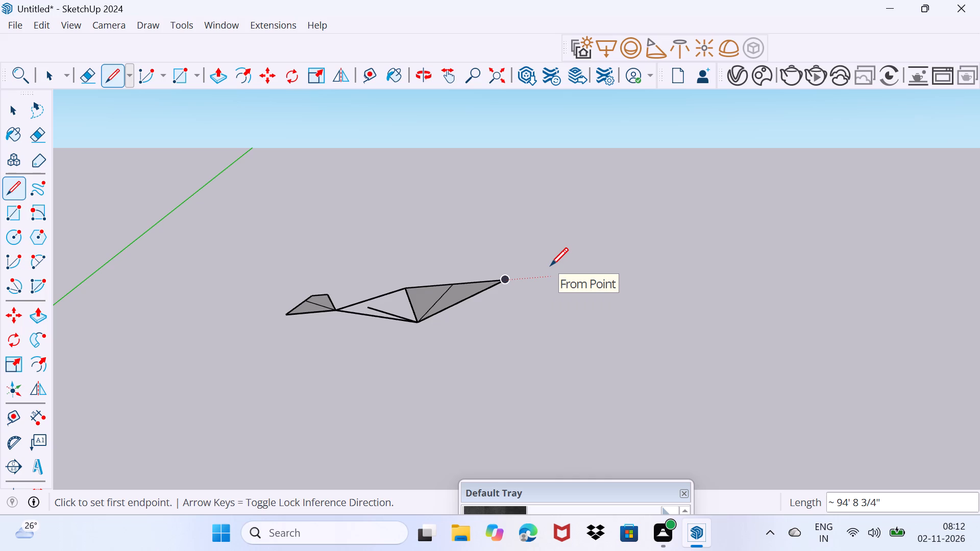
Draw a slanted line from above the outer triangular face down onto its top edge near the tip.
{"action": "scroll", "coordinate": [560, 264], "scroll_direction": "up", "scroll_amount": 4}
{"action": "right_click", "coordinate": [564, 264]}
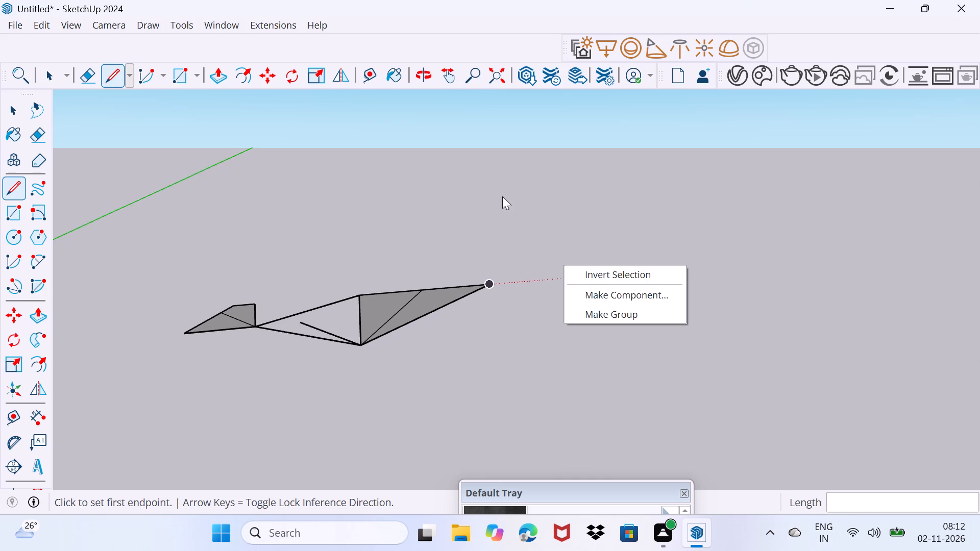
{"action": "left_click_drag", "start_coordinate": [492, 233], "coordinate": [497, 224]}
{"action": "left_click", "coordinate": [467, 285]}
{"action": "left_click", "coordinate": [486, 271]}
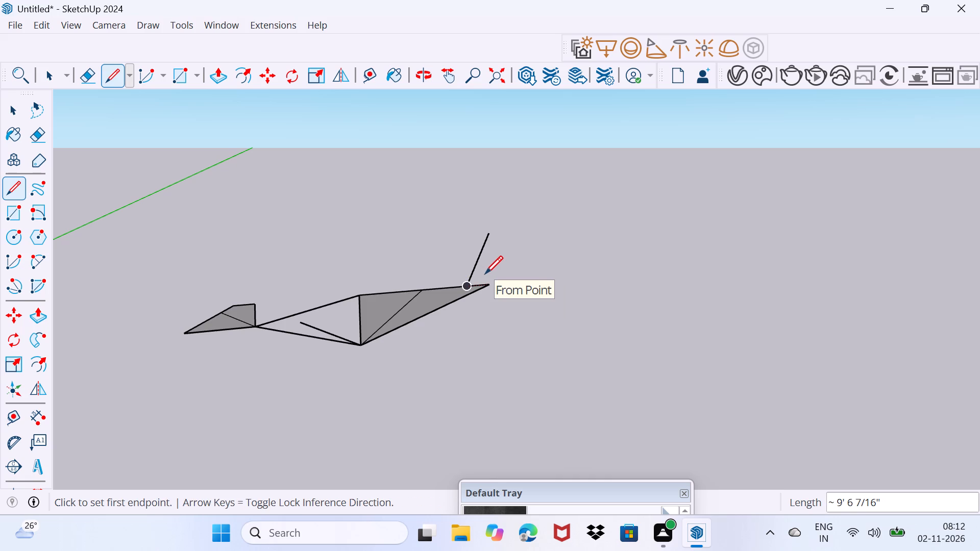
{"action": "left_click", "coordinate": [427, 301]}
{"action": "left_click", "coordinate": [483, 278]}
Draw a chain of lines around the tip back to the slanted line's free end, and close a triangular face on top.
{"action": "left_click", "coordinate": [483, 302]}
{"action": "left_click_drag", "start_coordinate": [508, 356], "coordinate": [508, 355]}
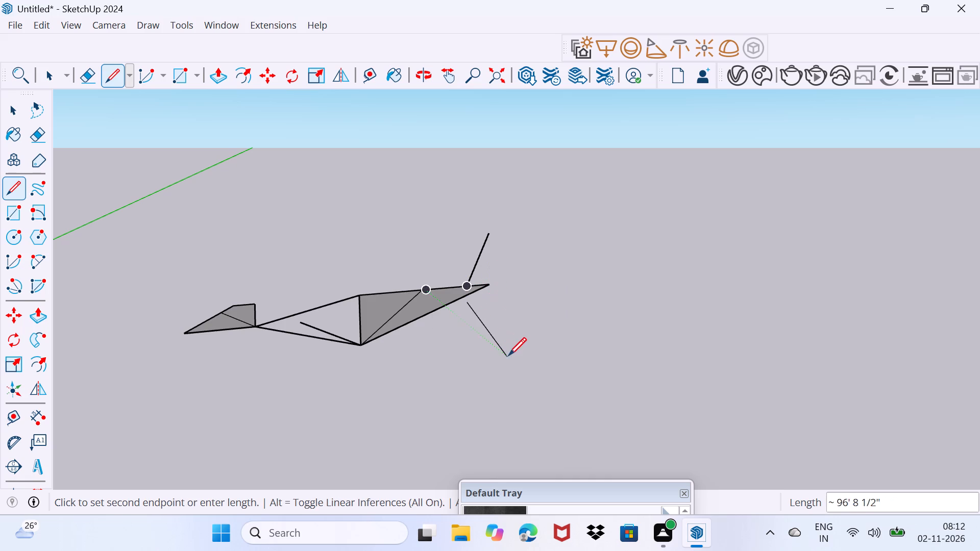
{"action": "left_click_drag", "start_coordinate": [508, 355], "coordinate": [516, 345]}
{"action": "left_click", "coordinate": [558, 307]}
{"action": "left_click", "coordinate": [558, 307]}
{"action": "left_click", "coordinate": [576, 272]}
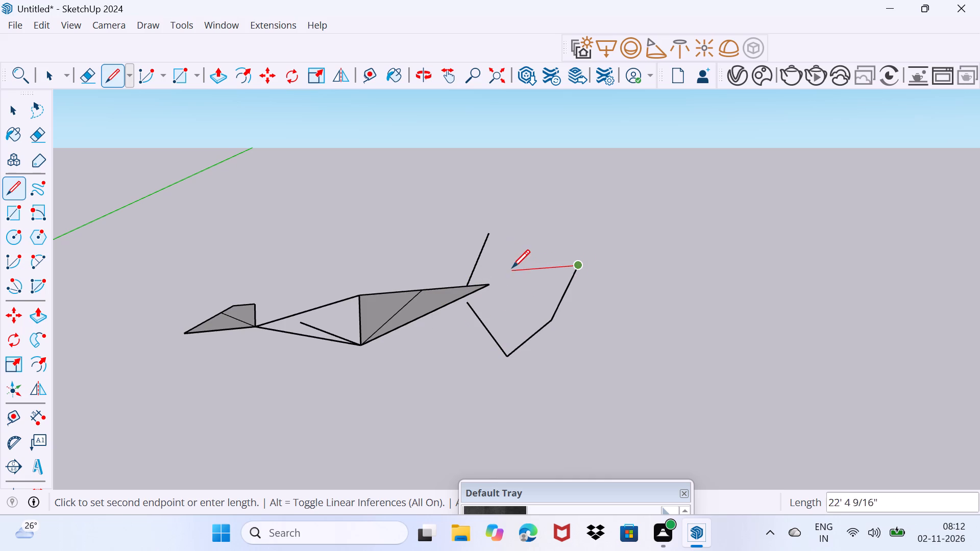
{"action": "left_click_drag", "start_coordinate": [487, 237], "coordinate": [565, 235]}
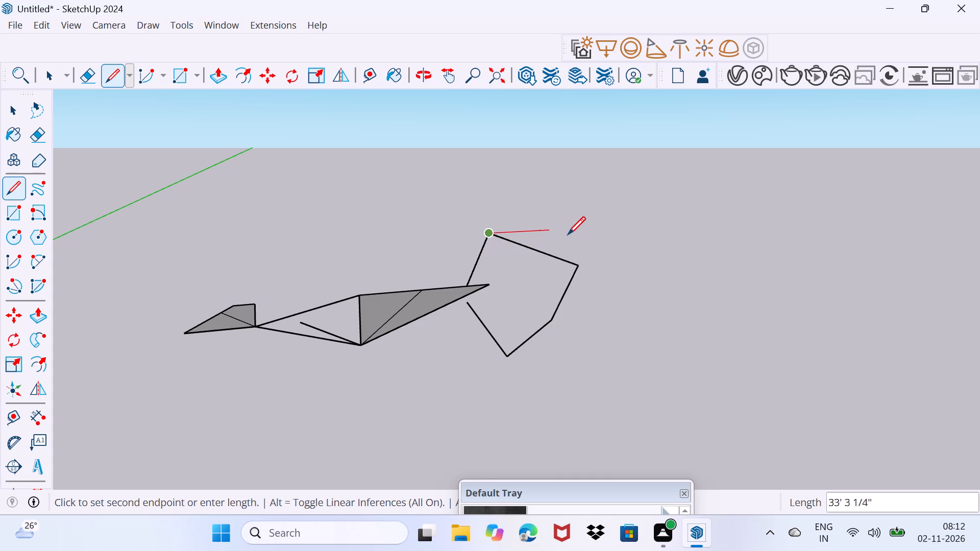
{"action": "left_click", "coordinate": [568, 234]}
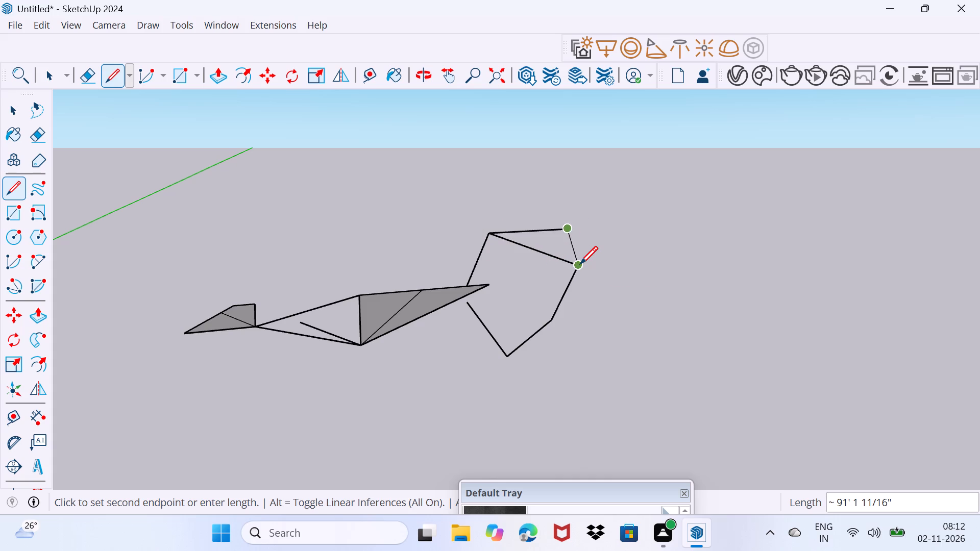
{"action": "left_click", "coordinate": [580, 264]}
Add two short lines projecting outward at the lower outer corner of the new triangular face.
{"action": "left_click", "coordinate": [603, 252]}
{"action": "left_click", "coordinate": [598, 263]}
{"action": "left_click", "coordinate": [589, 266]}
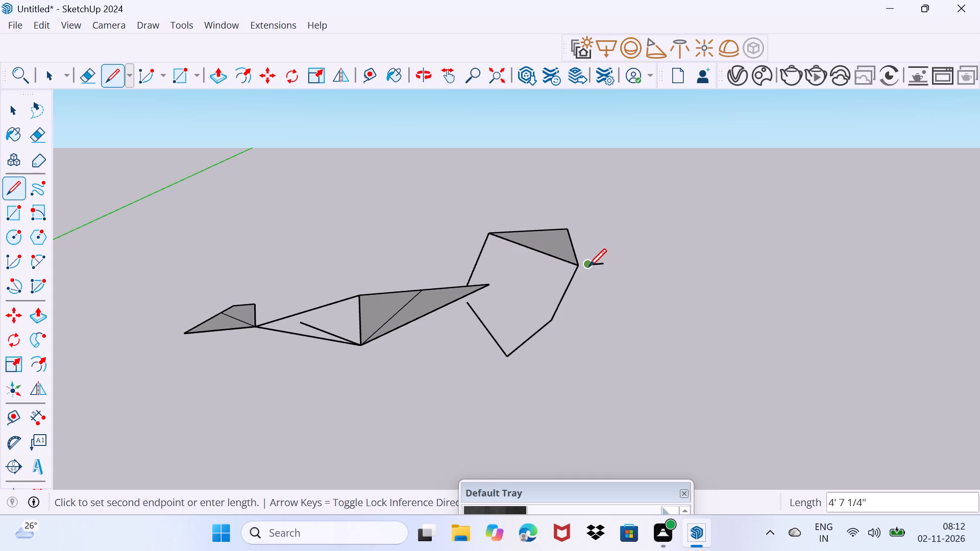
{"action": "left_click", "coordinate": [573, 266]}
{"action": "left_click_drag", "start_coordinate": [580, 255], "coordinate": [590, 248]}
{"action": "left_click", "coordinate": [616, 235]}
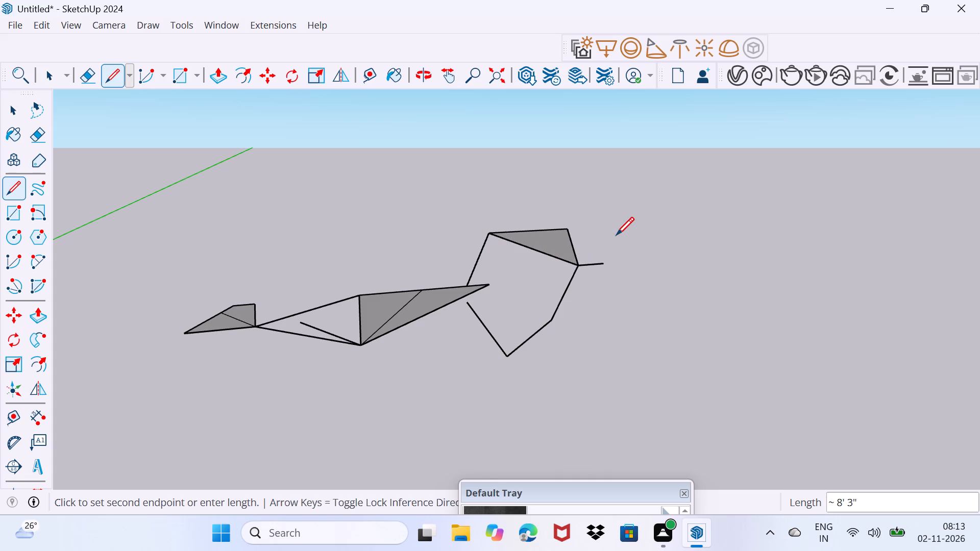
{"action": "left_click", "coordinate": [585, 249]}
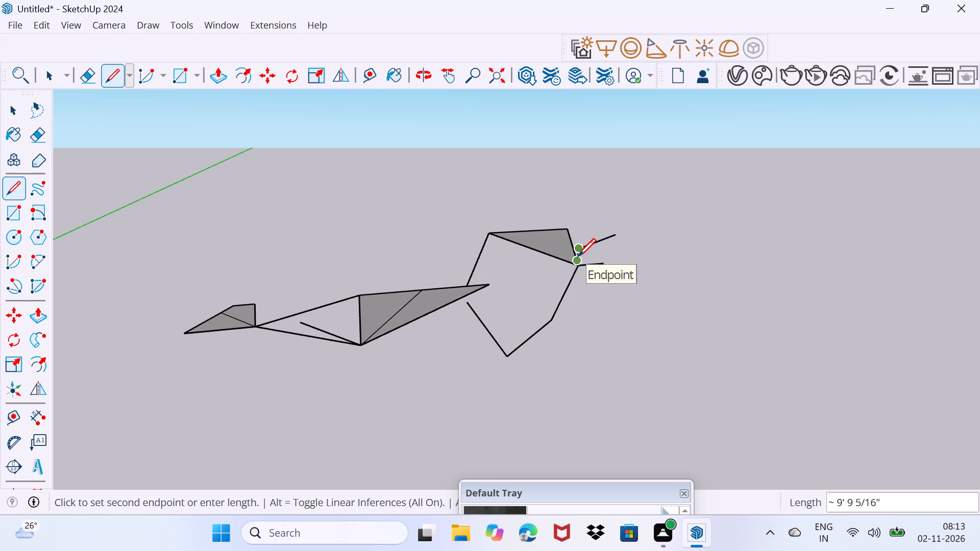
Draw a vertical line up from the short projecting line, plus two long slanted lines from its top, one about 261' long.
{"action": "scroll", "coordinate": [578, 256], "scroll_direction": "up", "scroll_amount": 2}
{"action": "scroll", "coordinate": [577, 254], "scroll_direction": "down", "scroll_amount": 6}
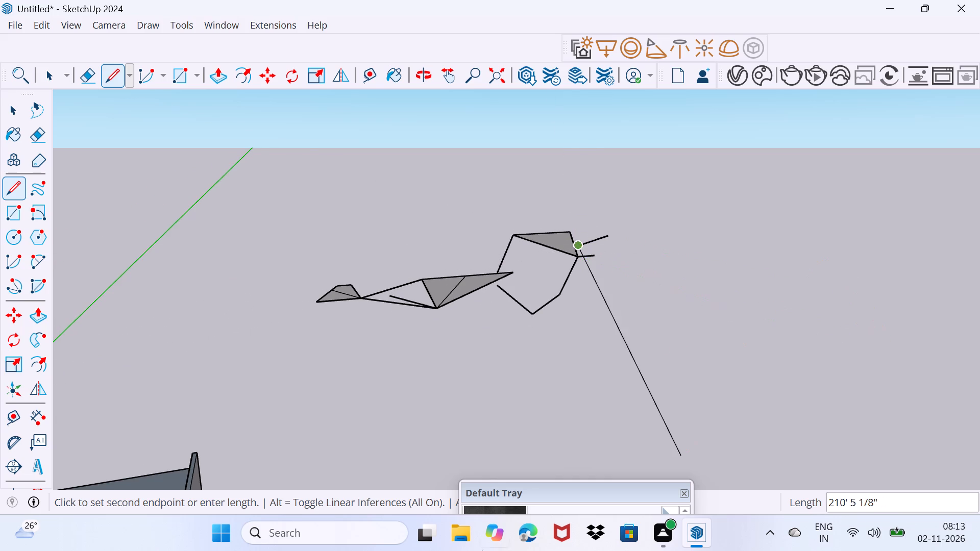
{"action": "left_click_drag", "start_coordinate": [562, 186], "coordinate": [653, 424]}
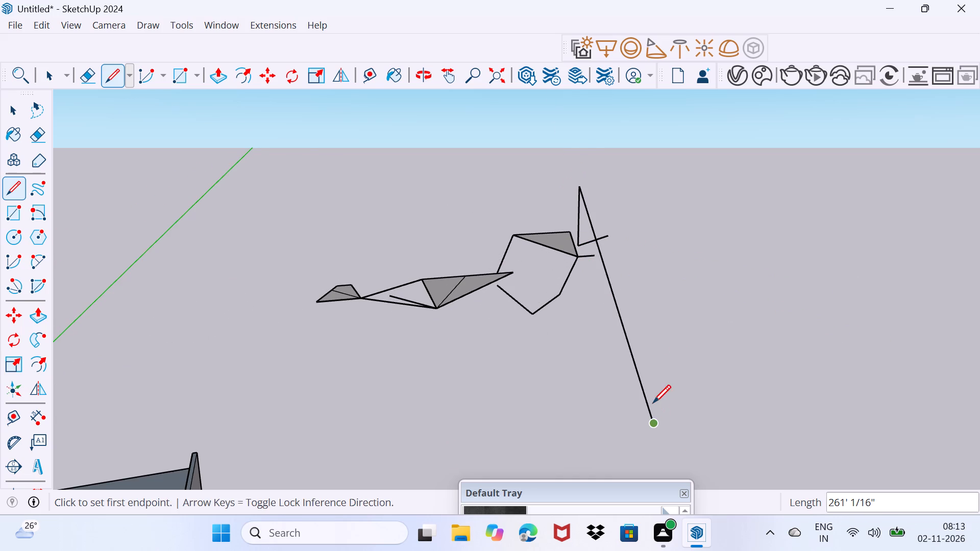
{"action": "left_click_drag", "start_coordinate": [652, 374], "coordinate": [632, 314]}
{"action": "left_click", "coordinate": [574, 185]}
Draw a folded outline from the top of the long slanted lines: across, down to a low point, and back up inside.
{"action": "left_click", "coordinate": [614, 189]}
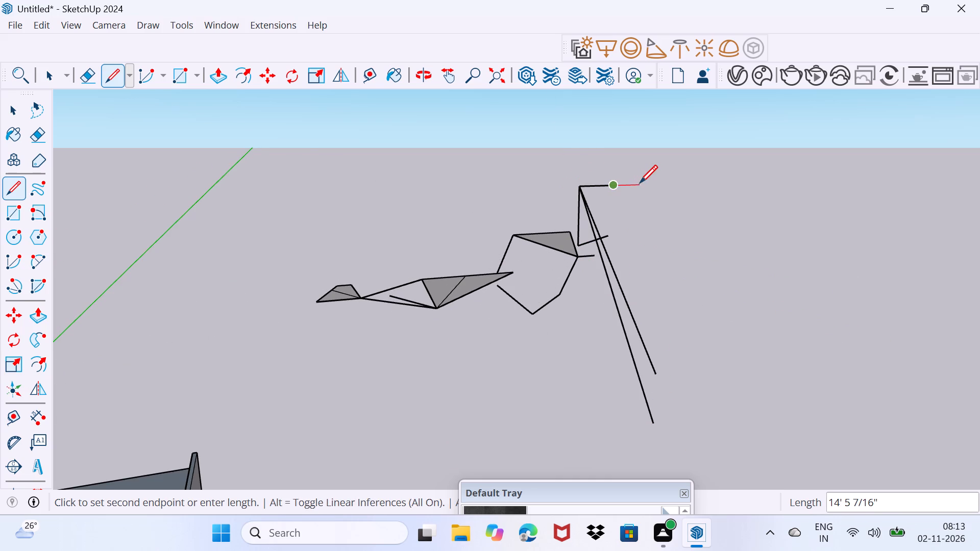
{"action": "left_click", "coordinate": [640, 183]}
{"action": "left_click", "coordinate": [664, 298]}
{"action": "left_click", "coordinate": [616, 205]}
{"action": "left_click_drag", "start_coordinate": [622, 209], "coordinate": [631, 214]}
{"action": "left_click", "coordinate": [632, 222]}
Draw a vertical line inside the folded outline down to the long slanted line, with a short branching chain beside it.
{"action": "left_click", "coordinate": [601, 213]}
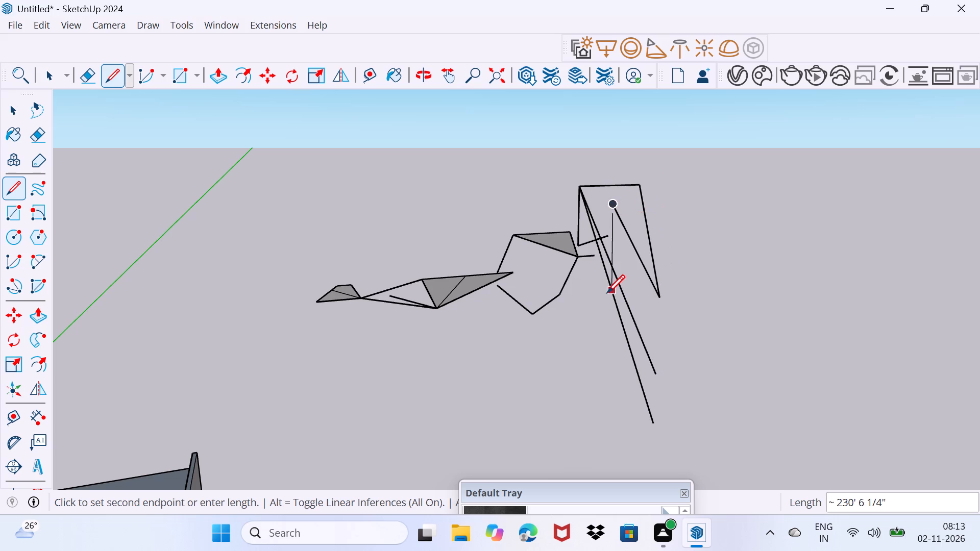
{"action": "left_click", "coordinate": [607, 292]}
{"action": "left_click", "coordinate": [619, 252]}
{"action": "left_click", "coordinate": [620, 231]}
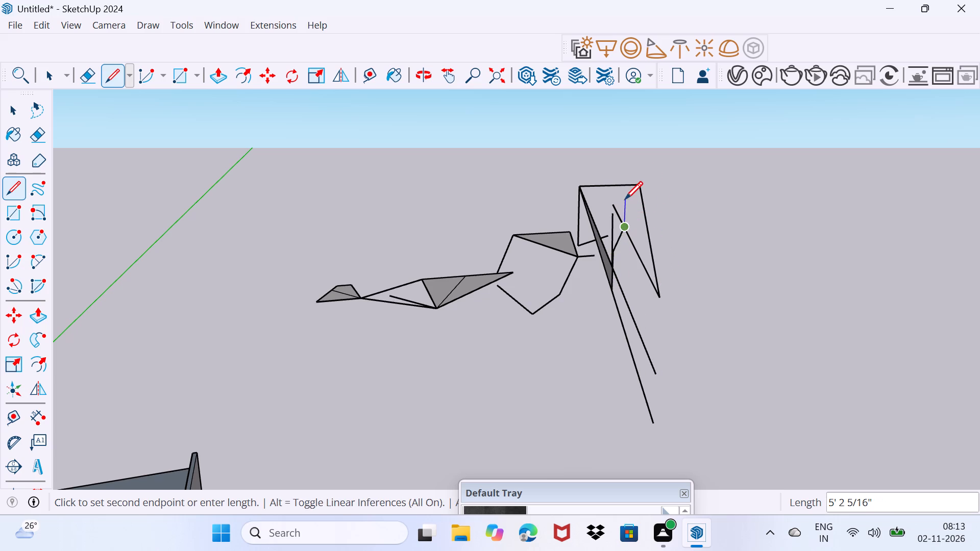
{"action": "left_click", "coordinate": [625, 199]}
{"action": "left_click", "coordinate": [627, 207]}
{"action": "left_click", "coordinate": [639, 210]}
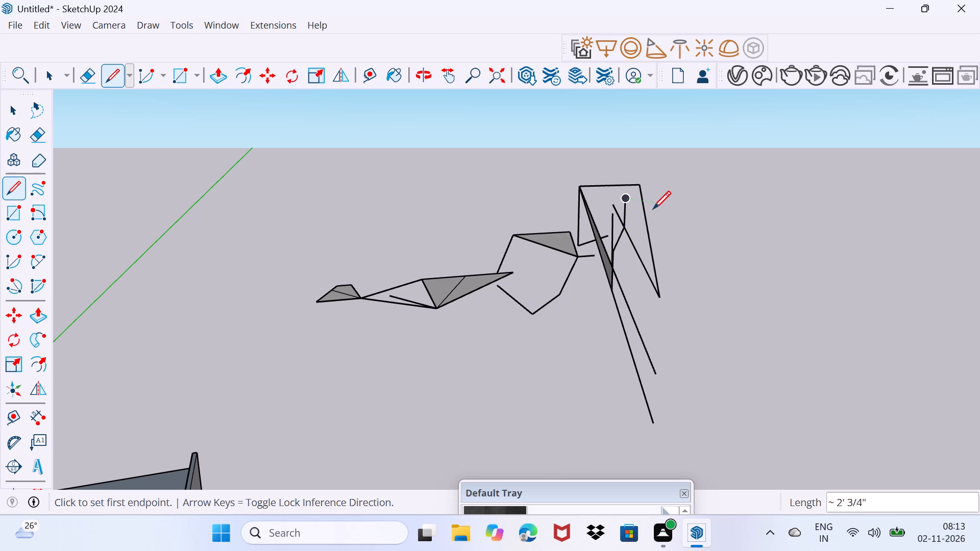
Draw a chain of lines rising above the folded outline's outer top corner, linking the inner branch to a short stub.
{"action": "left_click", "coordinate": [653, 209]}
{"action": "left_click", "coordinate": [652, 203]}
{"action": "left_click", "coordinate": [636, 192]}
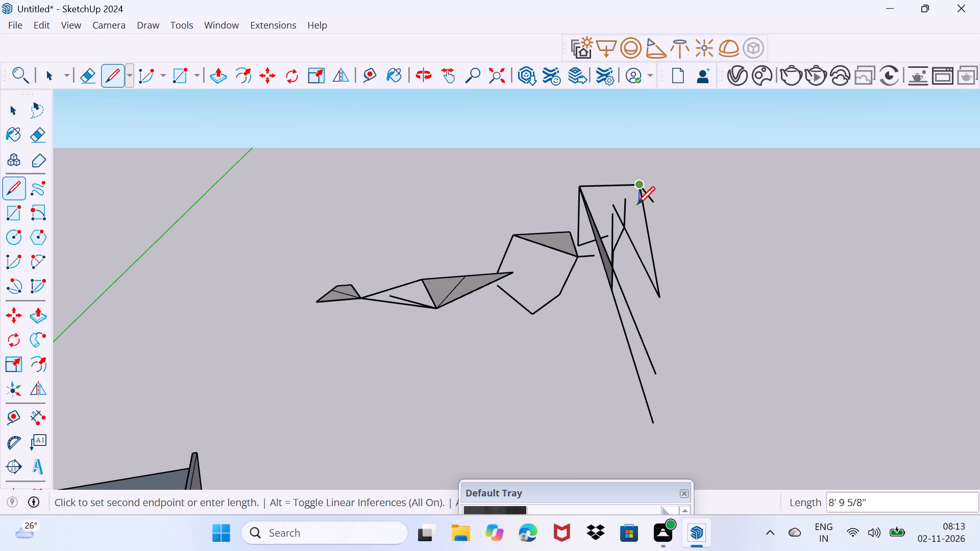
{"action": "left_click", "coordinate": [622, 195]}
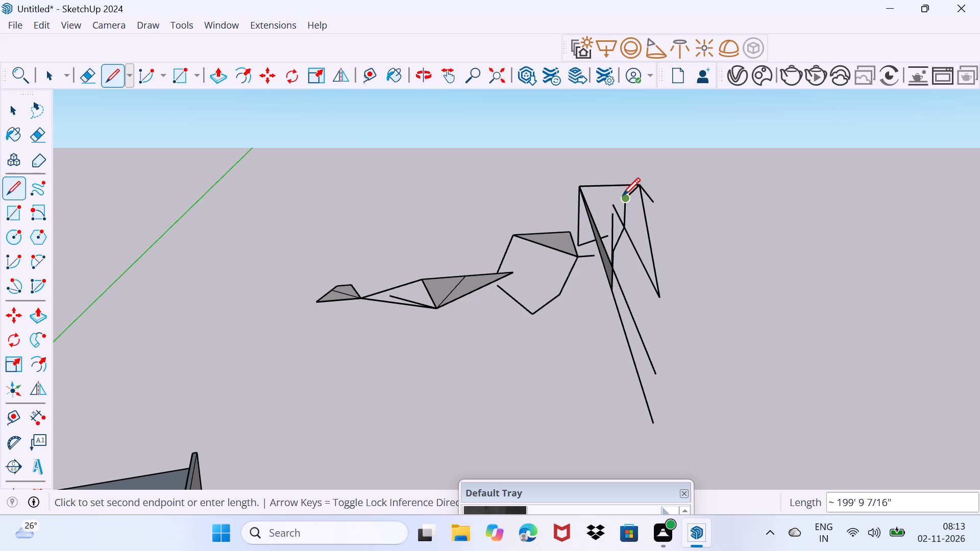
{"action": "left_click", "coordinate": [612, 164]}
{"action": "left_click", "coordinate": [659, 138]}
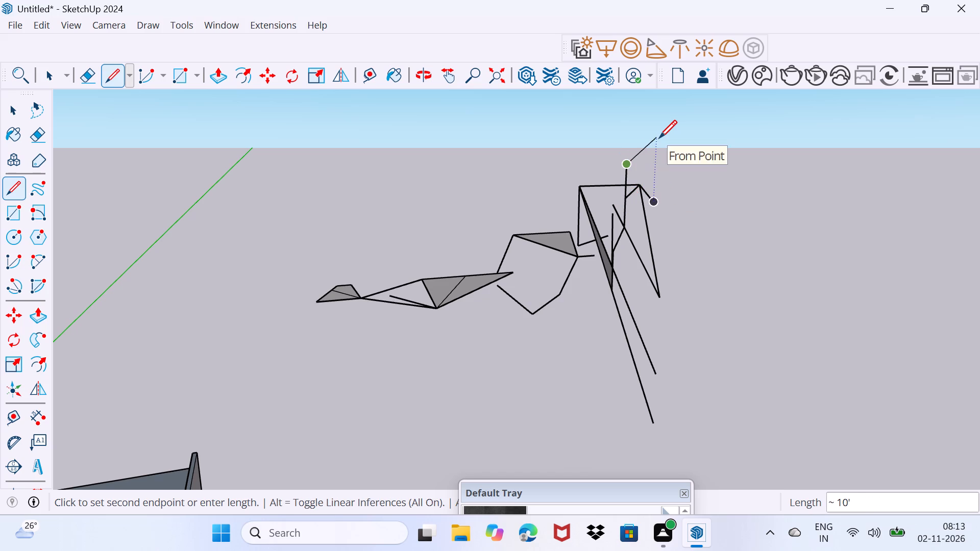
{"action": "left_click", "coordinate": [657, 201]}
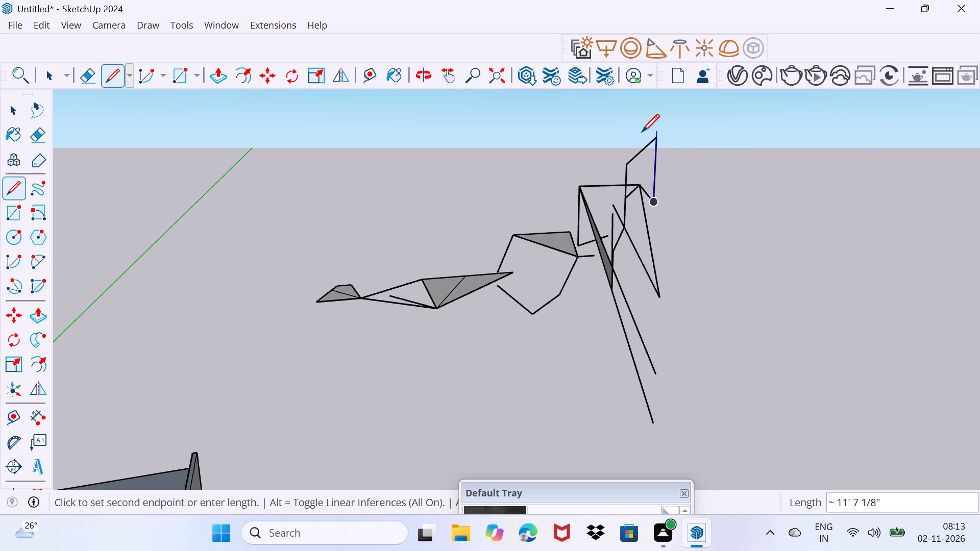
{"action": "left_click", "coordinate": [652, 141]}
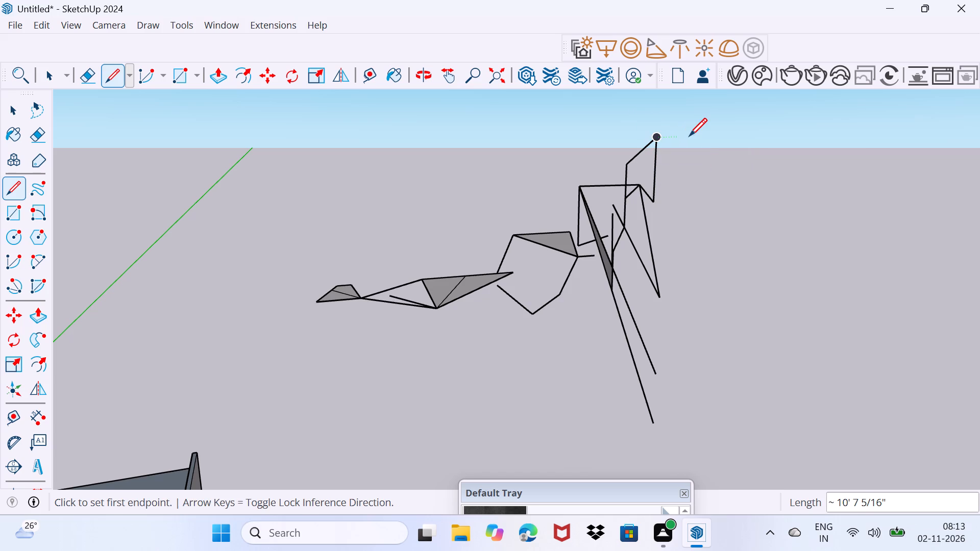
Draw a separate diagonal line beyond the tangle of lines and start another long line on the ground near it.
{"action": "left_click", "coordinate": [693, 136]}
{"action": "left_click", "coordinate": [766, 185]}
{"action": "left_click", "coordinate": [730, 164]}
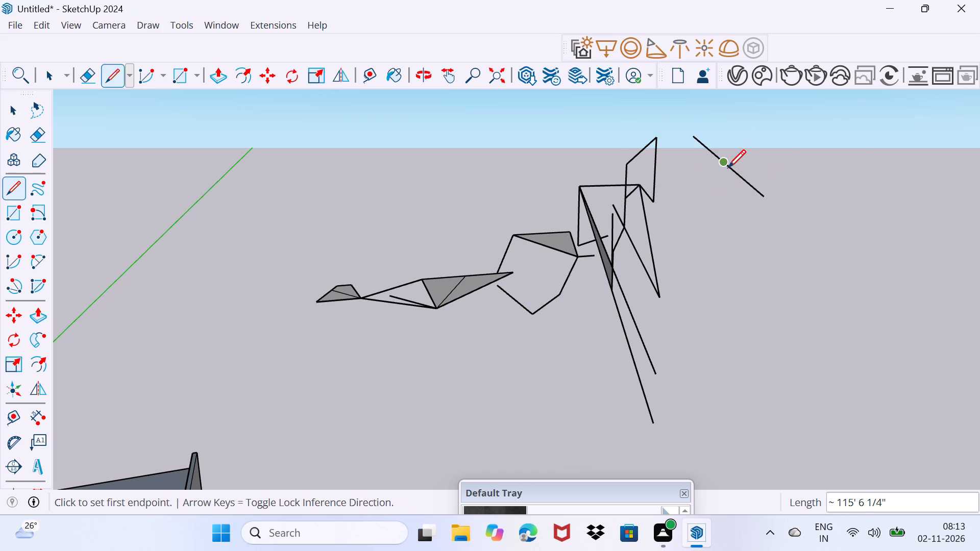
{"action": "left_click", "coordinate": [726, 228]}
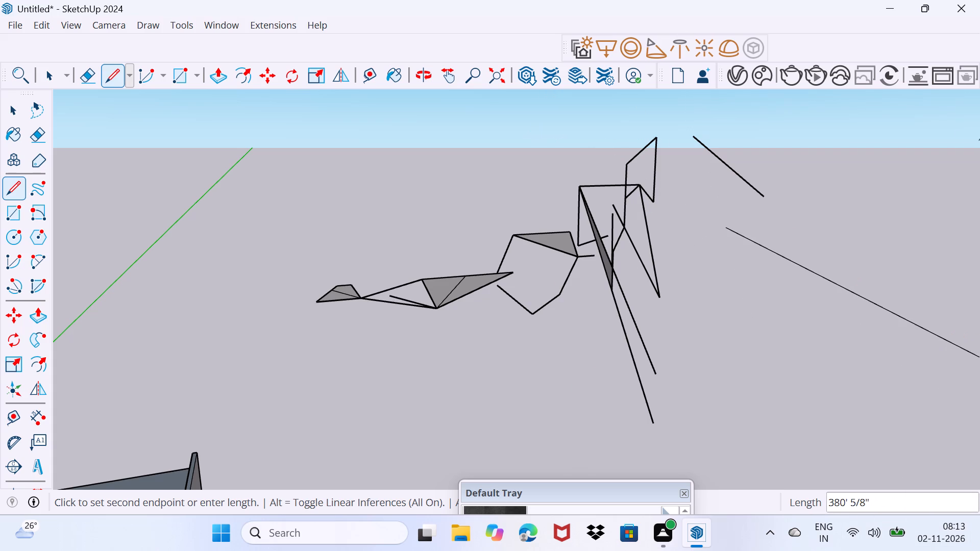
{"action": "left_click_drag", "start_coordinate": [756, 281], "coordinate": [768, 271]}
{"action": "left_click_drag", "start_coordinate": [793, 242], "coordinate": [793, 261]}
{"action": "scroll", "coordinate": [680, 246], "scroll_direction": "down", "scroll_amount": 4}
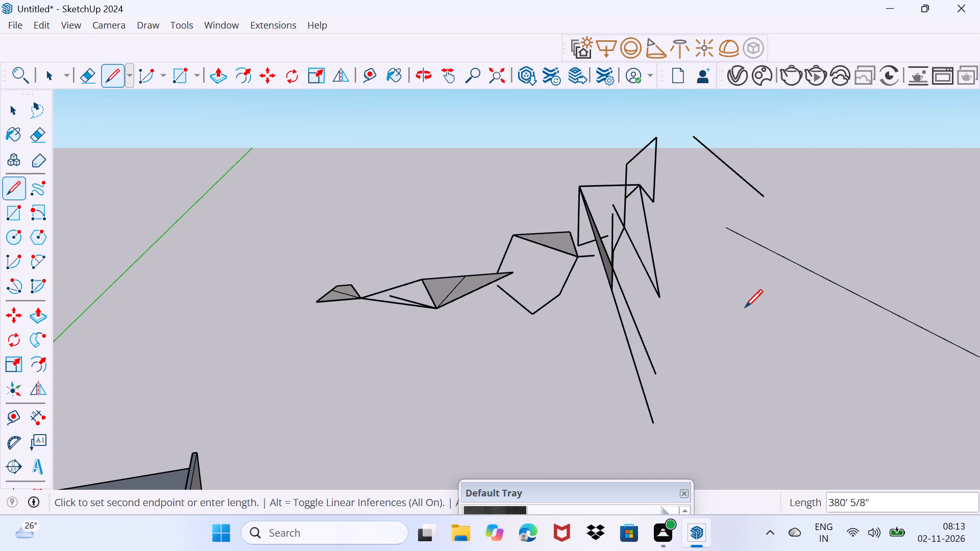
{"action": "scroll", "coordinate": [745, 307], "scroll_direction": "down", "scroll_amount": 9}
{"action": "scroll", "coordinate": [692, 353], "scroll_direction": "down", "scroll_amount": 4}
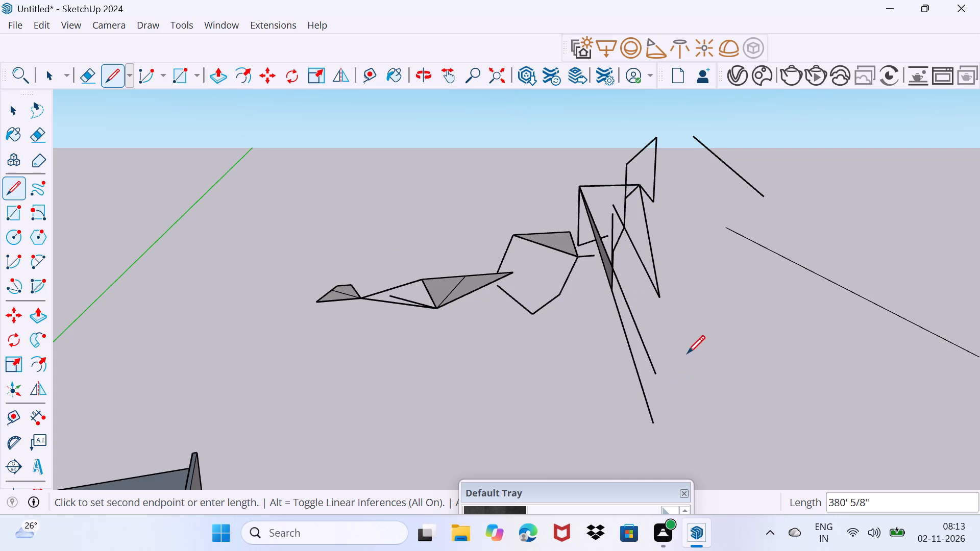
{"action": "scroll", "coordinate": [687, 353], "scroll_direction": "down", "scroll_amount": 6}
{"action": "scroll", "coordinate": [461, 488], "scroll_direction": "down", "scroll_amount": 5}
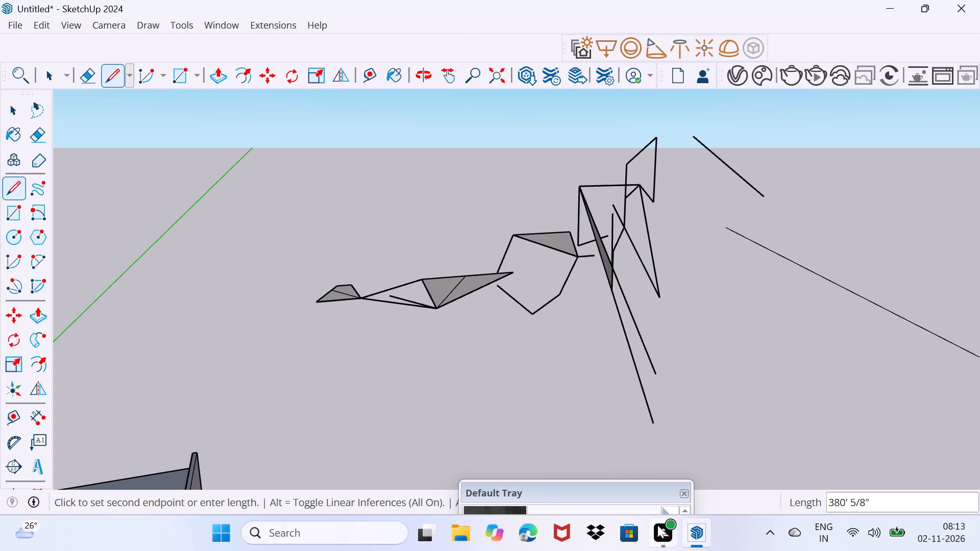
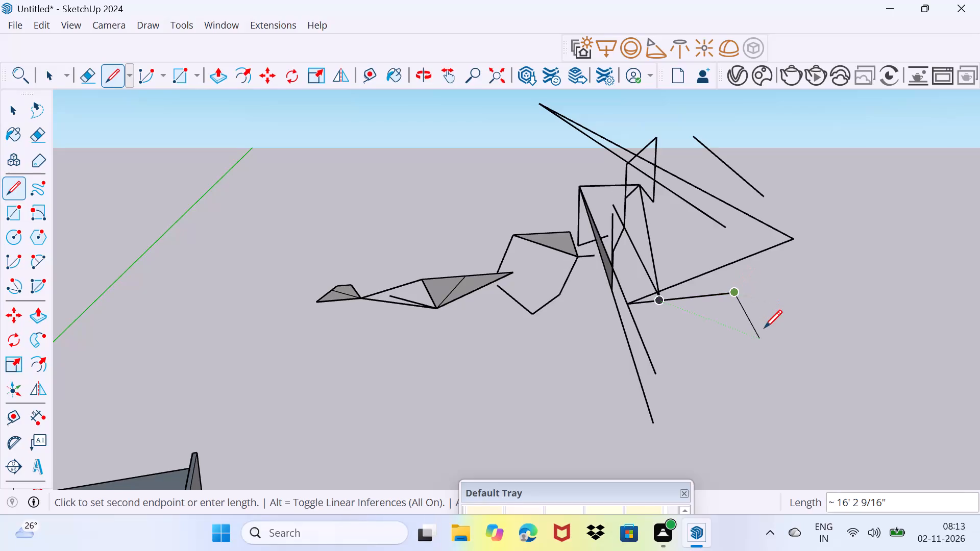
Continue the line into a zigzag down to a low point and back up, closing a small face at its end.
{"action": "left_click", "coordinate": [764, 328]}
{"action": "left_click", "coordinate": [684, 340]}
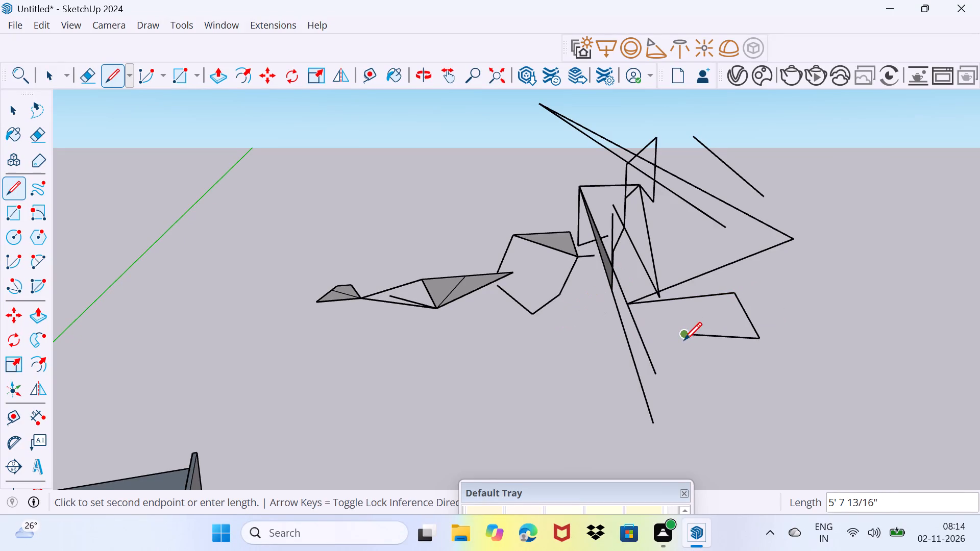
{"action": "left_click", "coordinate": [723, 403]}
{"action": "left_click", "coordinate": [709, 421]}
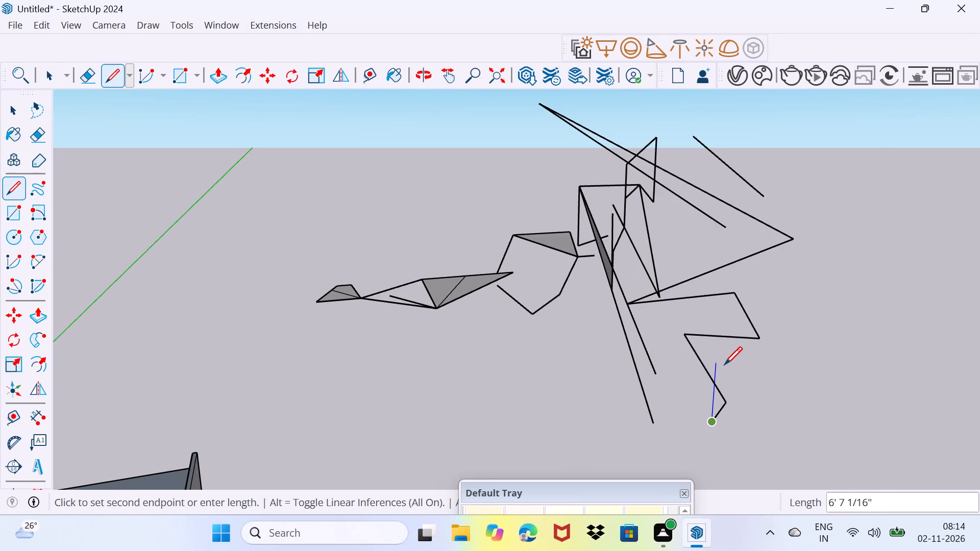
{"action": "left_click", "coordinate": [724, 364]}
{"action": "left_click", "coordinate": [733, 355]}
{"action": "left_click", "coordinate": [745, 345]}
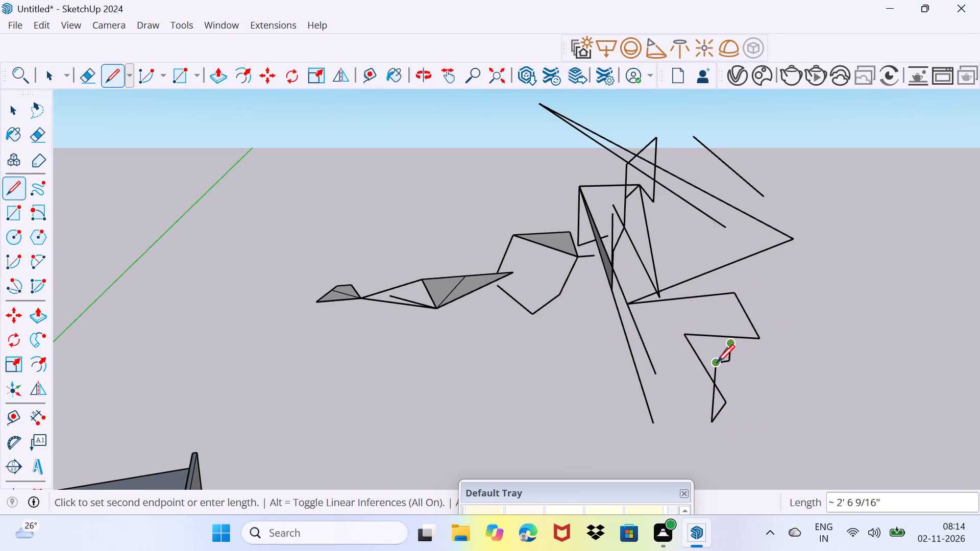
{"action": "left_click", "coordinate": [717, 362]}
Draw a diagonal line in segments across the long slanted lines, ending on the lower, nearly level edge.
{"action": "left_click", "coordinate": [607, 364]}
{"action": "left_click", "coordinate": [633, 336]}
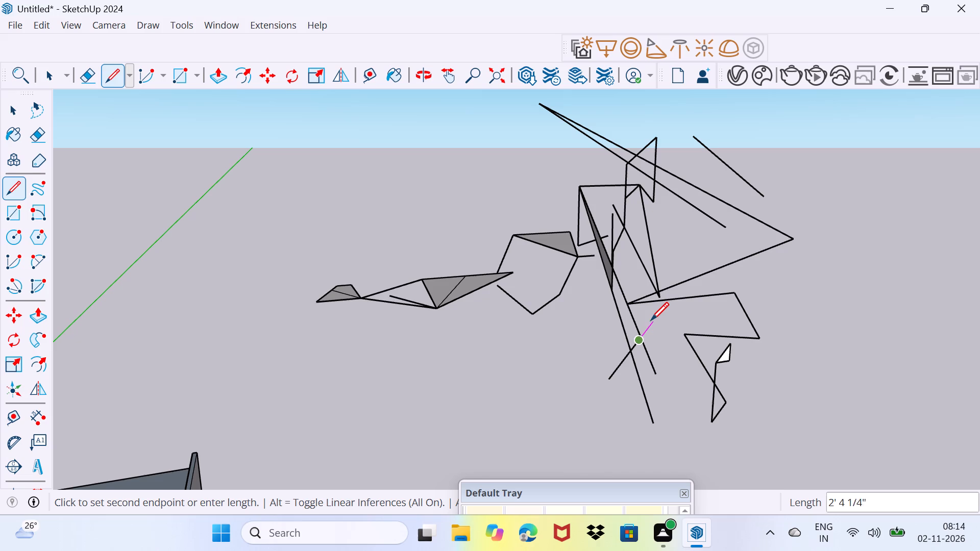
{"action": "left_click", "coordinate": [653, 318]}
{"action": "left_click", "coordinate": [677, 304]}
Draw a line from the lower edge up to the large triangle's far tip, closing a sliver face and a small triangle there.
{"action": "left_click", "coordinate": [698, 290]}
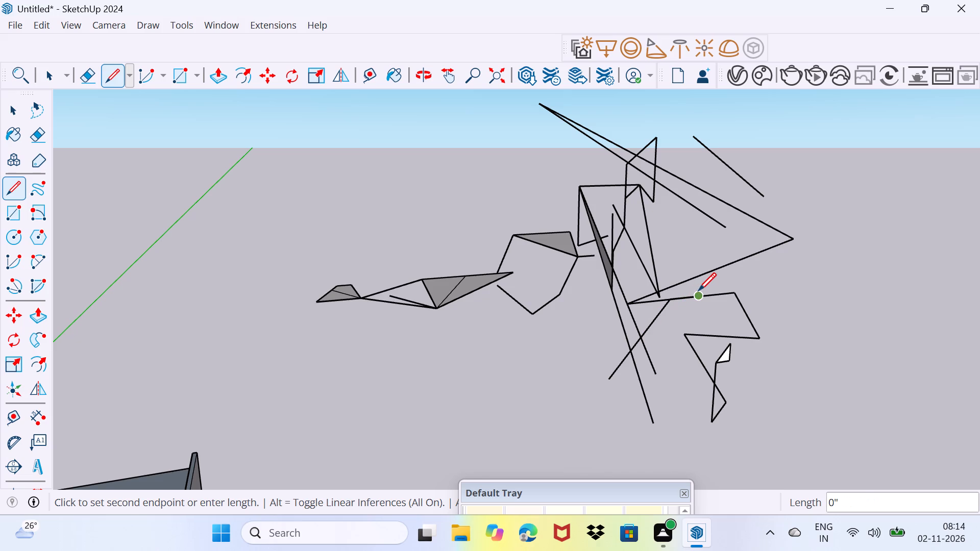
{"action": "left_click", "coordinate": [731, 264]}
{"action": "left_click", "coordinate": [780, 235]}
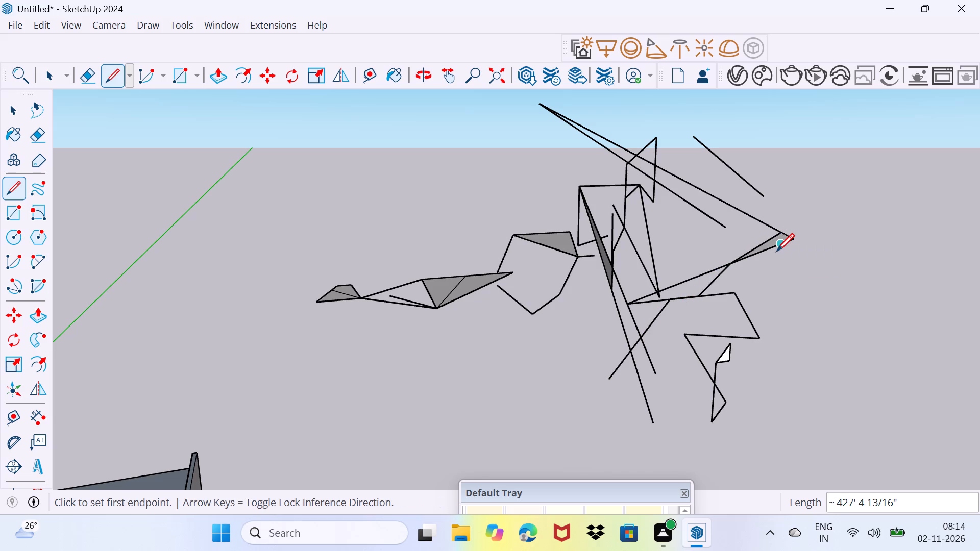
{"action": "left_click", "coordinate": [776, 251]}
{"action": "left_click", "coordinate": [797, 225]}
{"action": "left_click", "coordinate": [791, 239]}
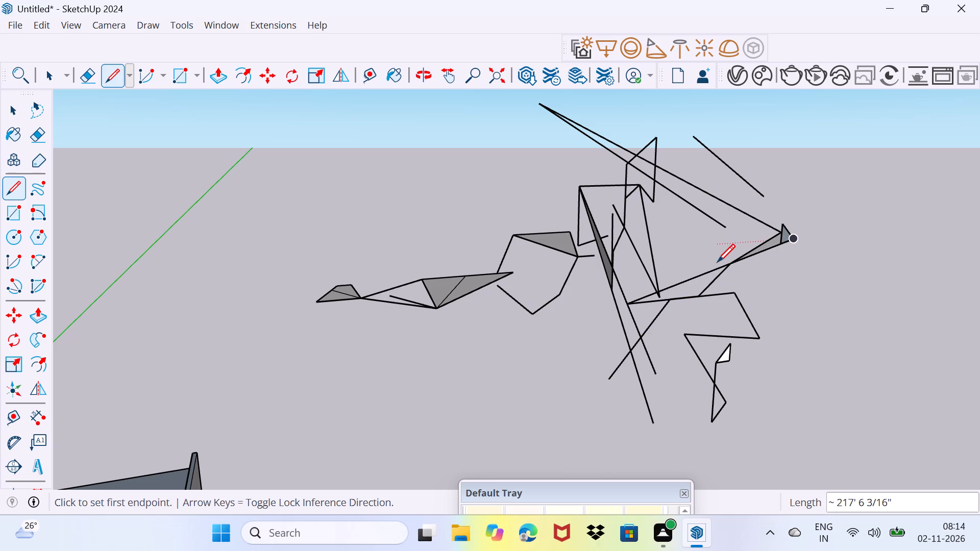
Draw a short hooked chain inside the large triangle near its far tip, running across and up past the triangle's edge.
{"action": "left_click", "coordinate": [717, 262]}
{"action": "left_click", "coordinate": [746, 235]}
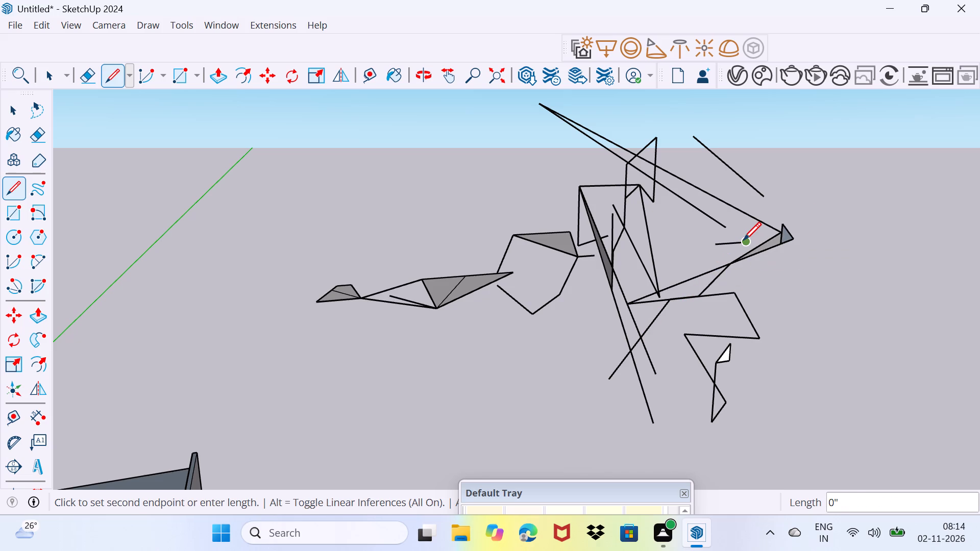
{"action": "left_click", "coordinate": [743, 240]}
{"action": "left_click", "coordinate": [754, 226]}
{"action": "left_click", "coordinate": [767, 204]}
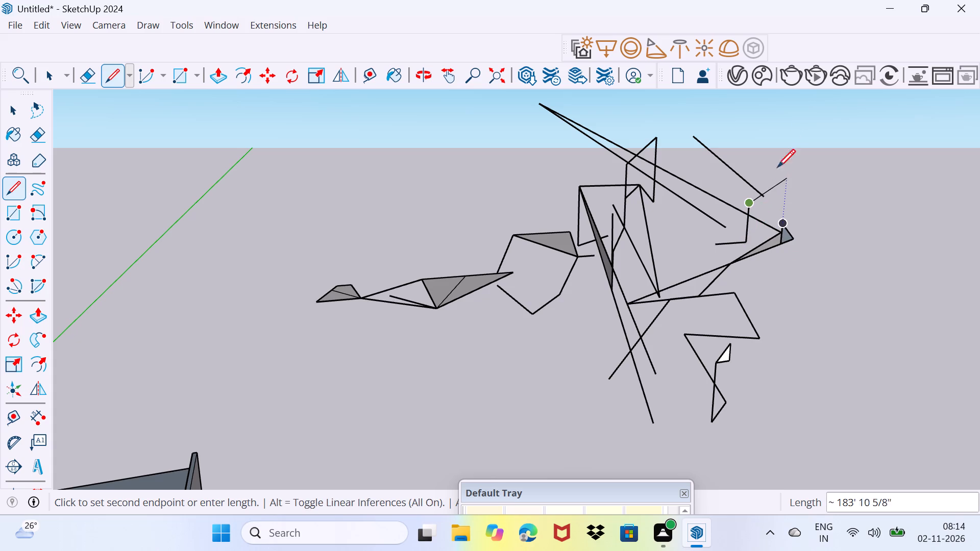
Extend the hooked chain in a long zigzag through the tangle, down to a low point and over to the grey face's lower corner.
{"action": "left_click", "coordinate": [560, 275]}
{"action": "left_click", "coordinate": [626, 278]}
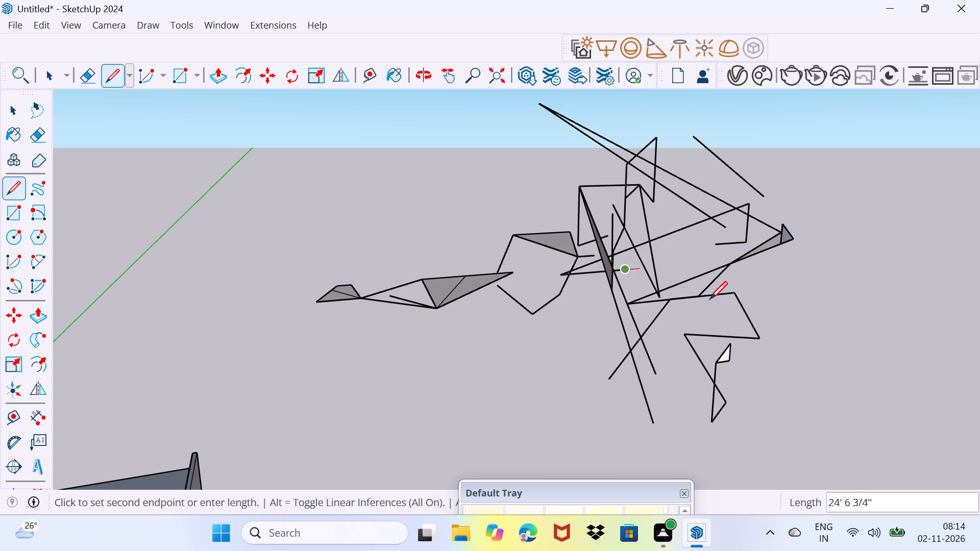
{"action": "left_click", "coordinate": [716, 275]}
{"action": "left_click_drag", "start_coordinate": [624, 282], "coordinate": [632, 283]}
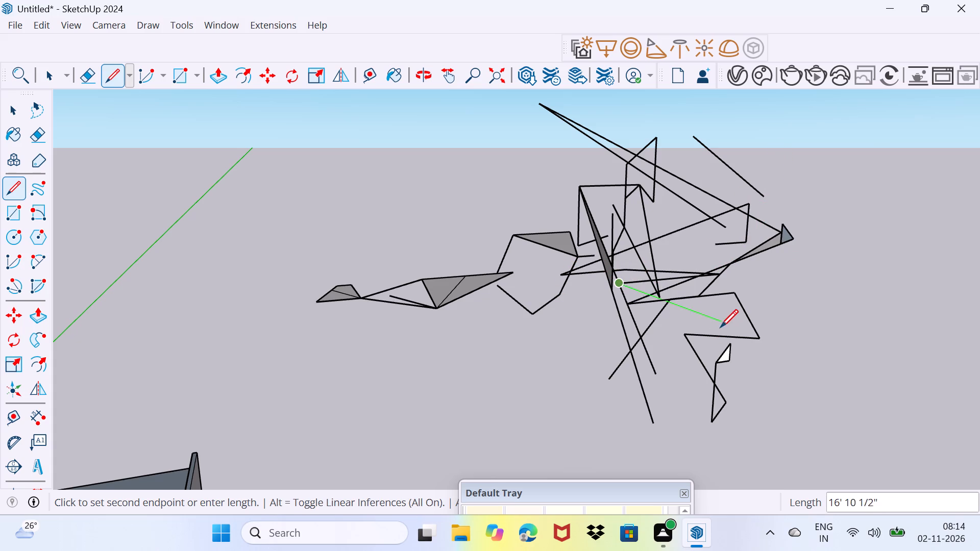
{"action": "left_click_drag", "start_coordinate": [687, 397], "coordinate": [683, 402]}
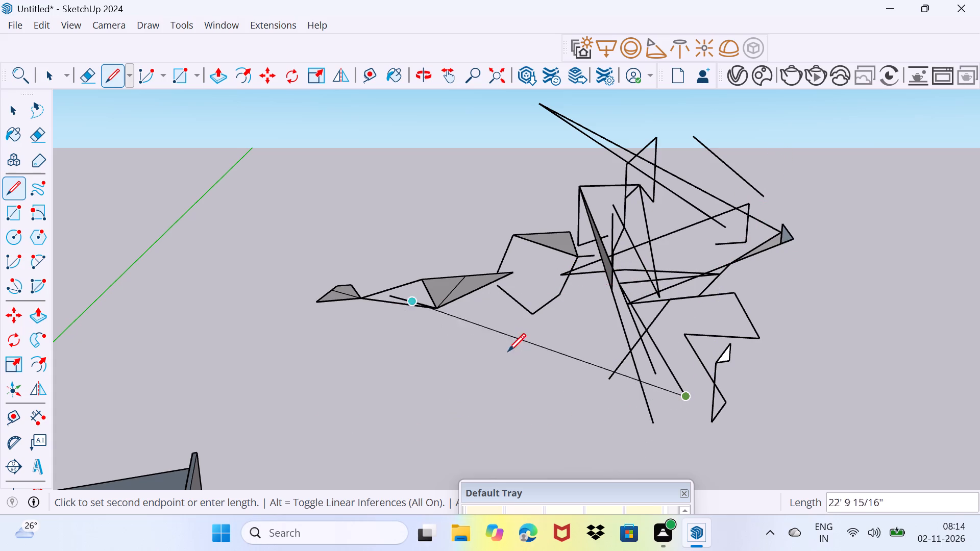
{"action": "left_click", "coordinate": [436, 311]}
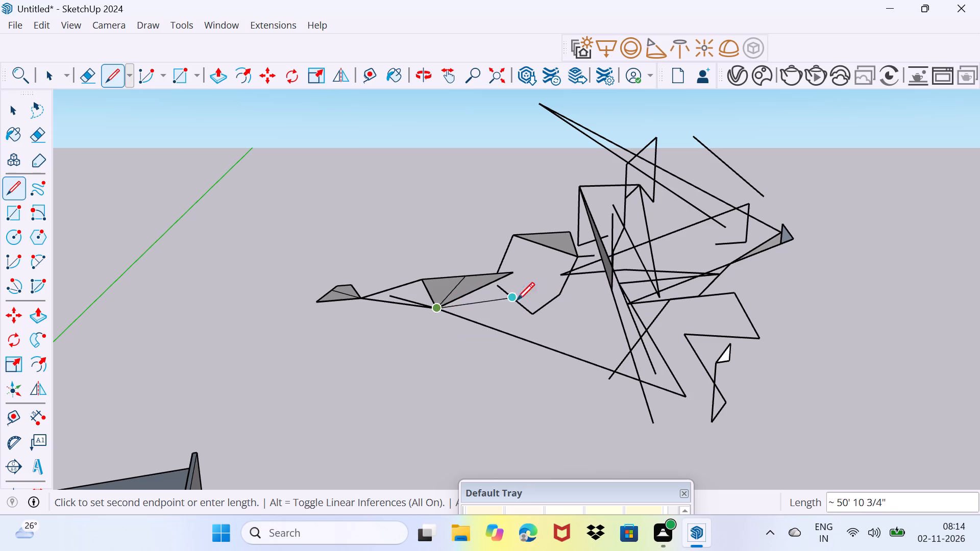
Connect the grey face's corner to the open outline's lowest corner and add diagonals to its other corners and side to fill it with faces.
{"action": "left_click", "coordinate": [531, 318]}
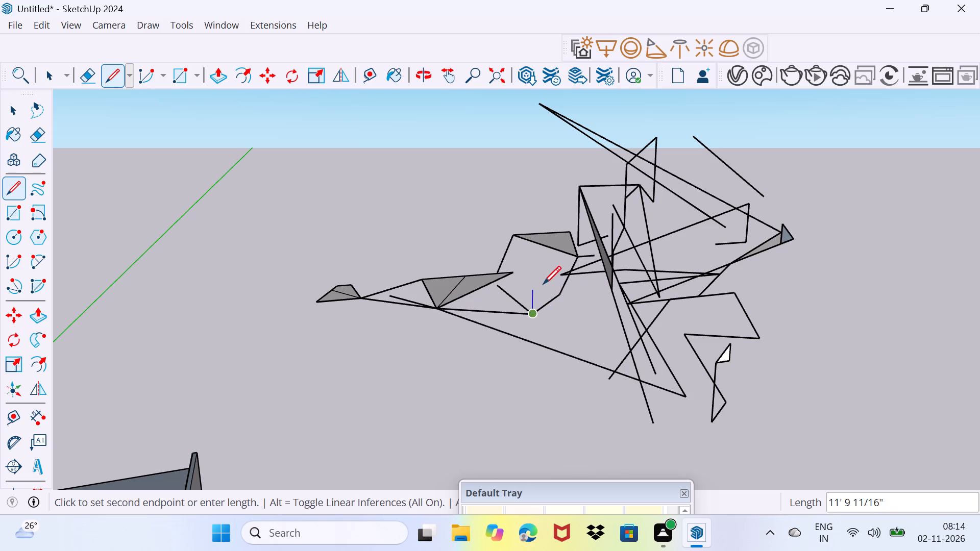
{"action": "left_click", "coordinate": [511, 239]}
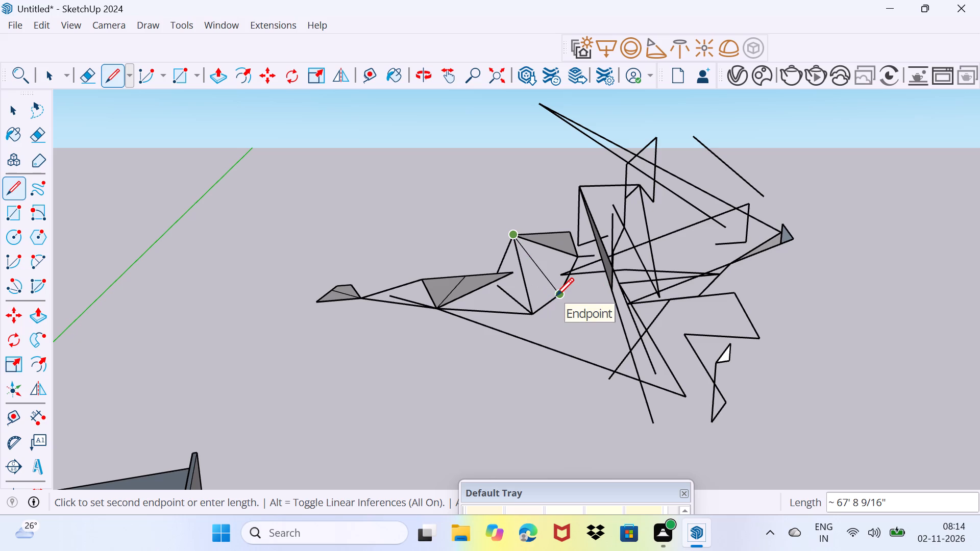
{"action": "left_click", "coordinate": [556, 295]}
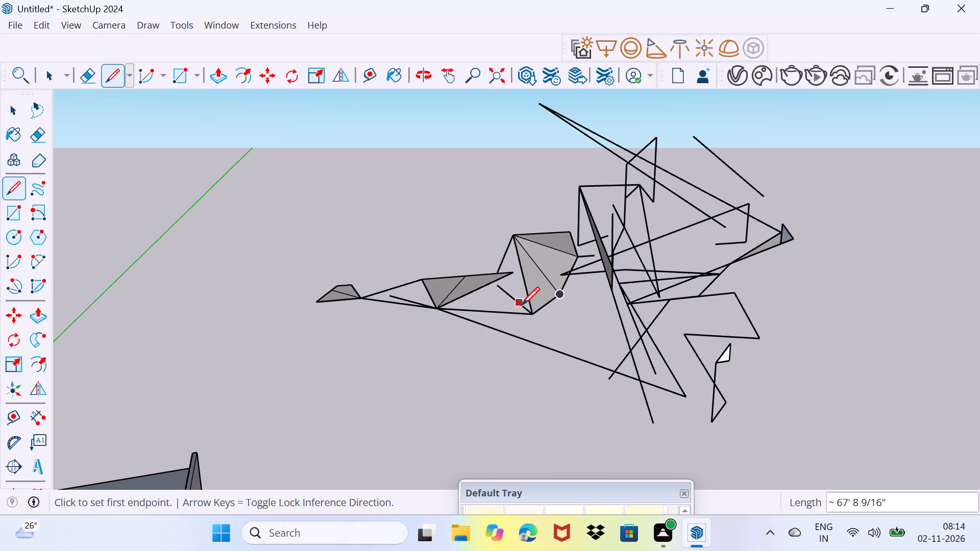
{"action": "left_click", "coordinate": [529, 318]}
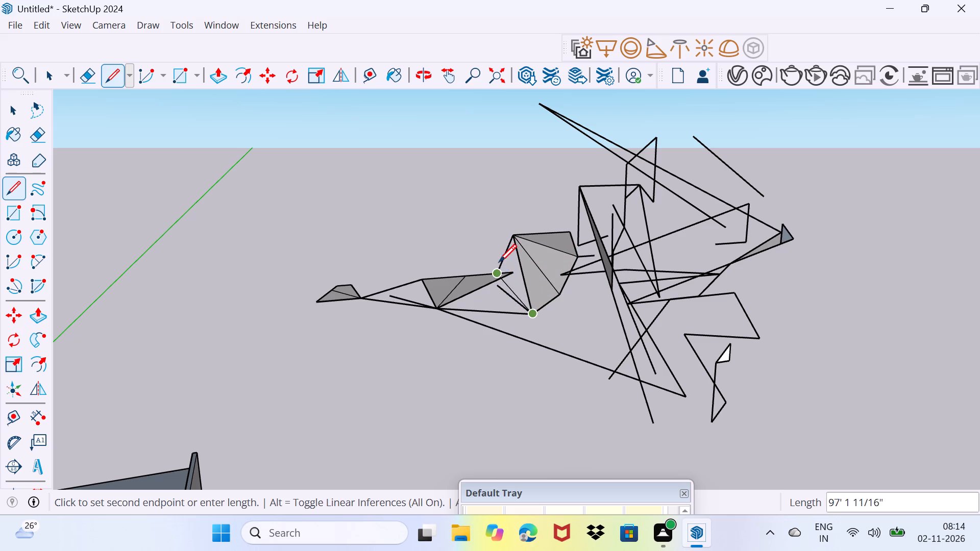
{"action": "left_click", "coordinate": [501, 258]}
Draw lines from the loose line's free end up to the grey face's edge and back down to that line, closing a small triangle.
{"action": "scroll", "coordinate": [520, 324], "scroll_direction": "up", "scroll_amount": 1}
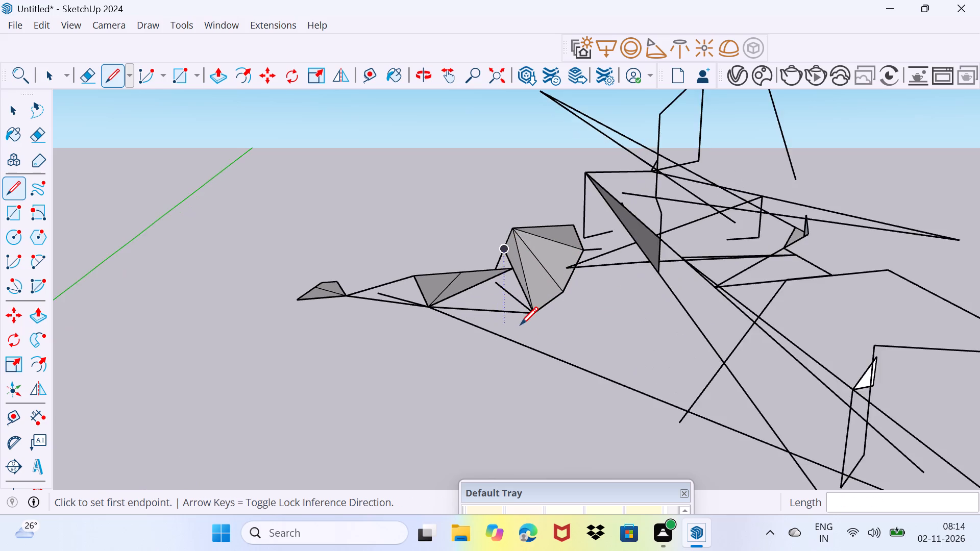
{"action": "scroll", "coordinate": [520, 324], "scroll_direction": "up", "scroll_amount": 3}
{"action": "middle_click_drag", "start_coordinate": [504, 349], "coordinate": [560, 283]}
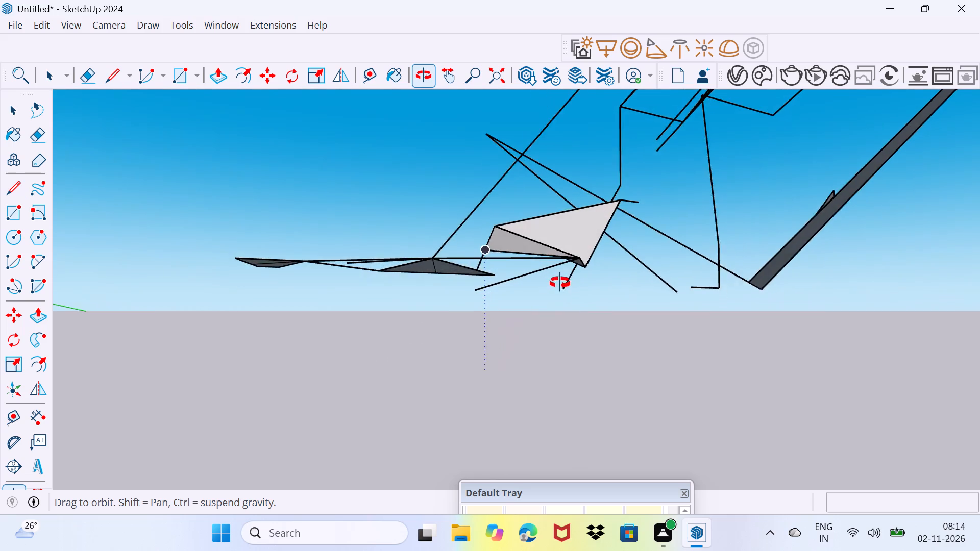
{"action": "middle_click_drag", "start_coordinate": [560, 283], "coordinate": [571, 282]}
{"action": "scroll", "coordinate": [477, 298], "scroll_direction": "up", "scroll_amount": 5}
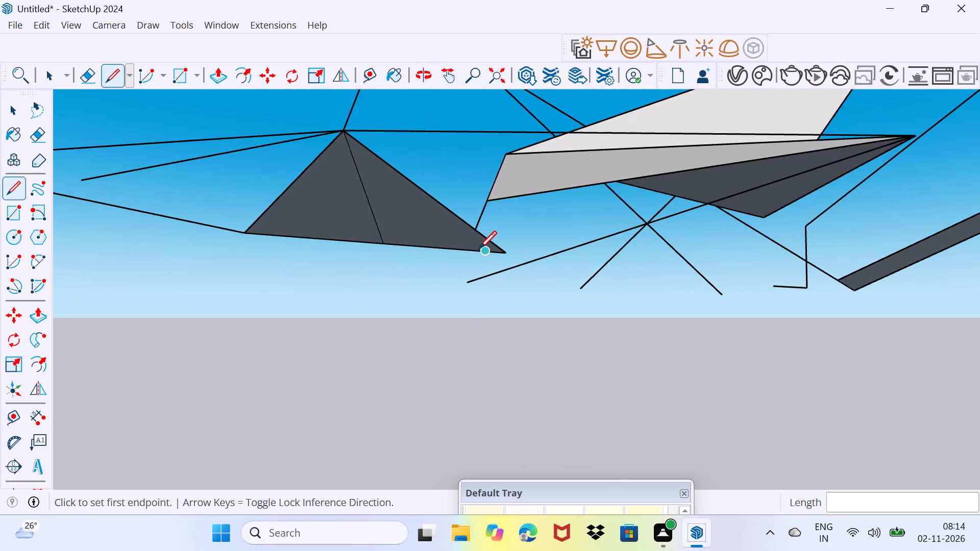
{"action": "left_click", "coordinate": [467, 284]}
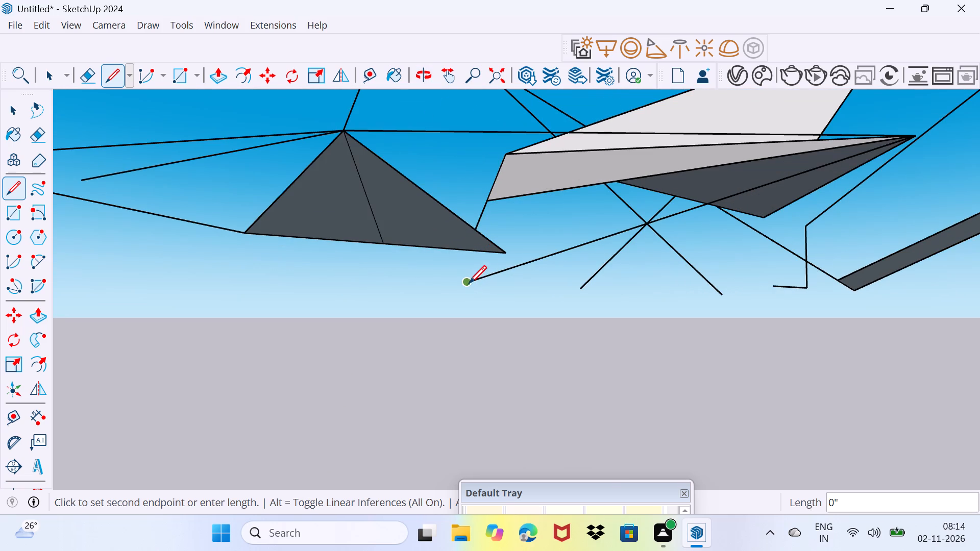
{"action": "left_click", "coordinate": [476, 228]}
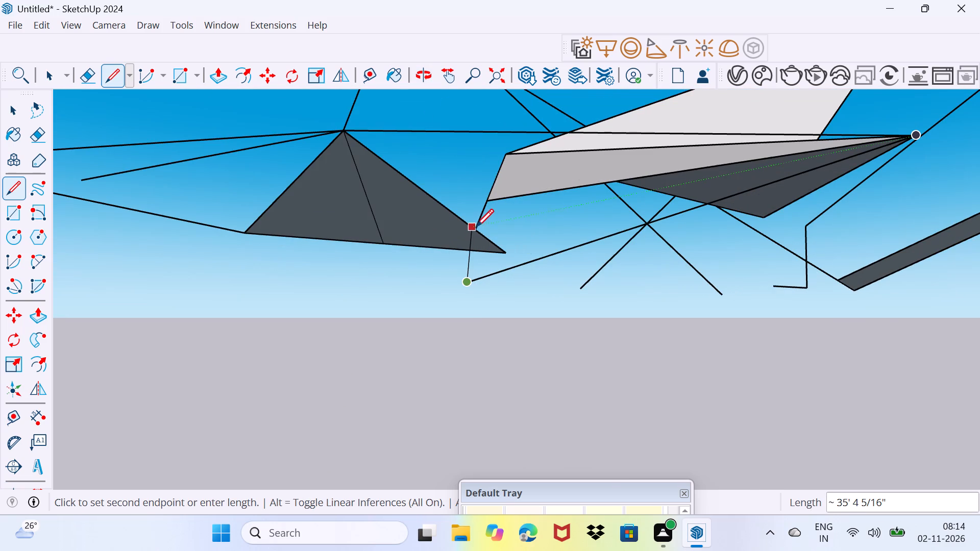
{"action": "middle_click_drag", "start_coordinate": [498, 271], "coordinate": [493, 319]}
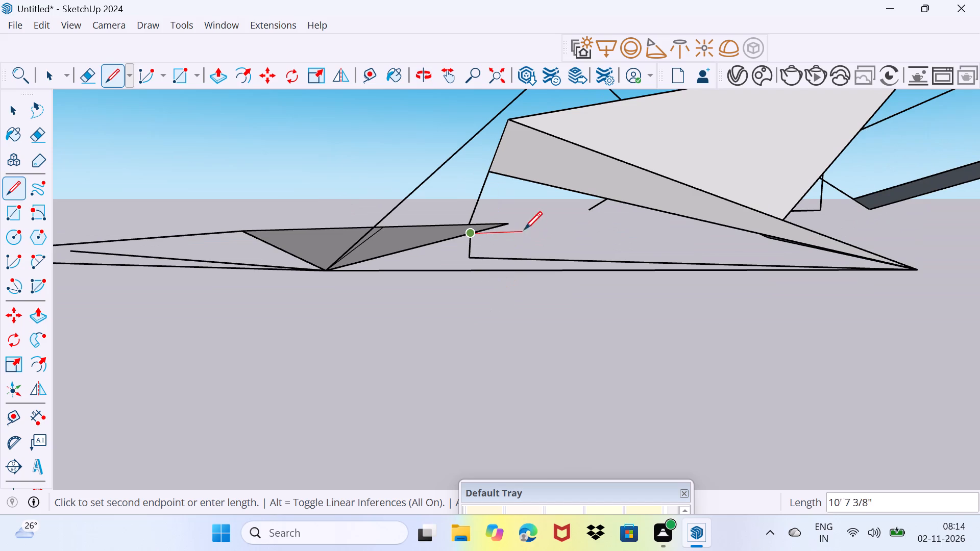
{"action": "left_click", "coordinate": [540, 261]}
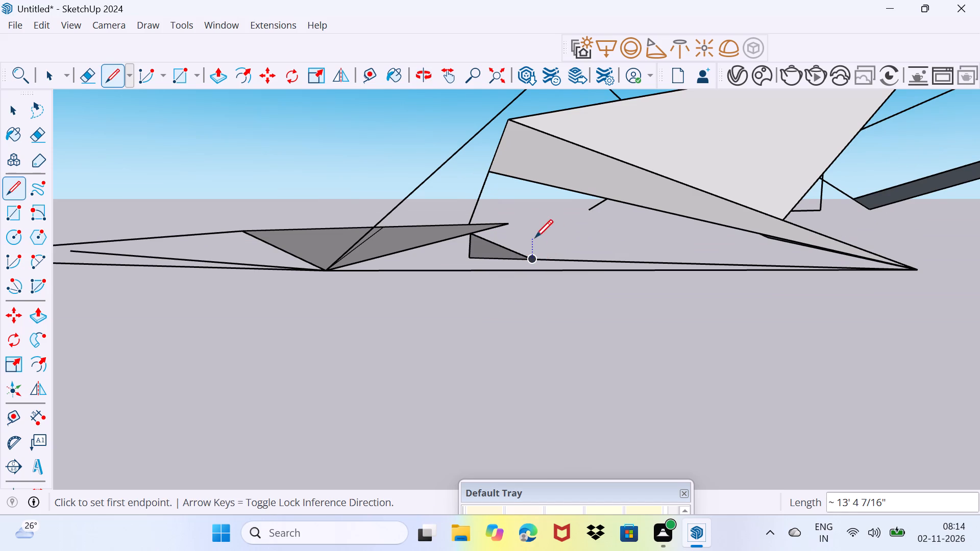
Draw a line about 22' 11" long from the grey face's edge to the folded face's lower edge, closing a triangle between them.
{"action": "scroll", "coordinate": [535, 237], "scroll_direction": "up", "scroll_amount": 2}
{"action": "left_click", "coordinate": [457, 220]}
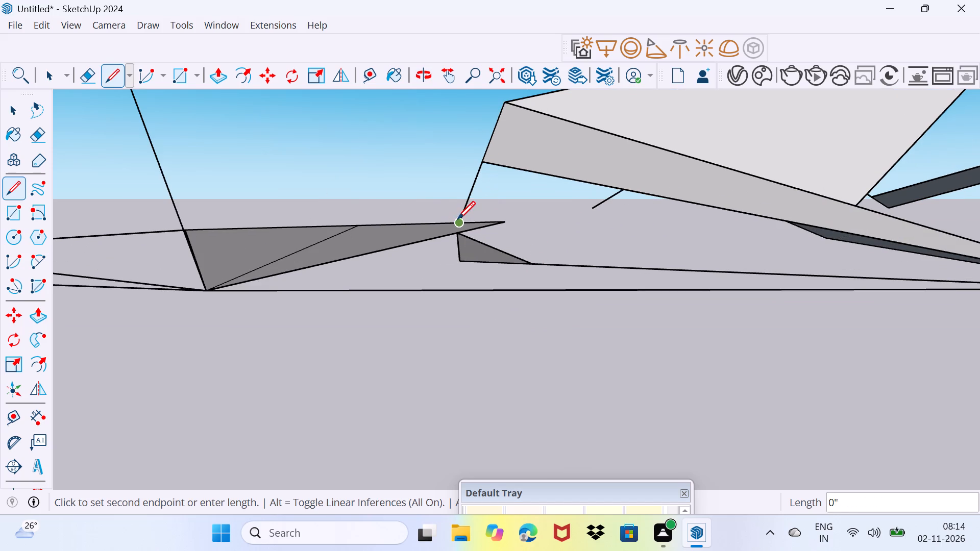
{"action": "left_click", "coordinate": [535, 169]}
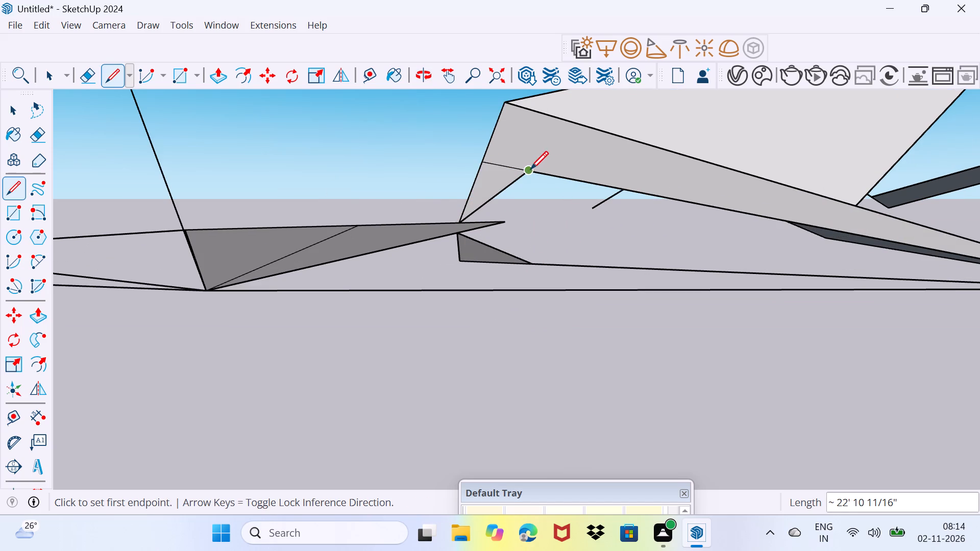
Split the large white face with two lines, about 31' 9" and 20' 8" long, between its upper edge and one point on its outer edge.
{"action": "scroll", "coordinate": [508, 228], "scroll_direction": "up", "scroll_amount": 3}
{"action": "scroll", "coordinate": [458, 118], "scroll_direction": "down", "scroll_amount": 2}
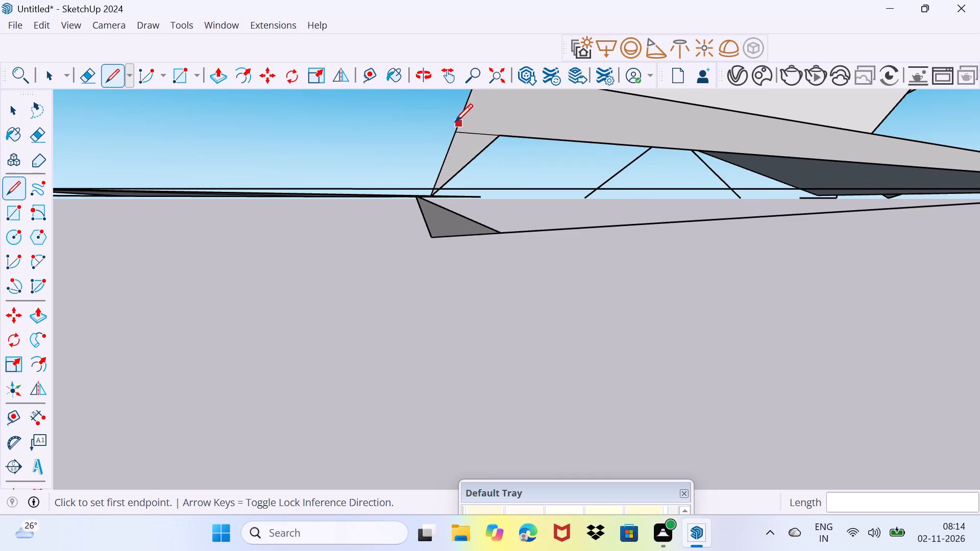
{"action": "scroll", "coordinate": [413, 191], "scroll_direction": "down", "scroll_amount": 4}
{"action": "scroll", "coordinate": [459, 229], "scroll_direction": "down", "scroll_amount": 7}
{"action": "scroll", "coordinate": [601, 286], "scroll_direction": "down", "scroll_amount": 4}
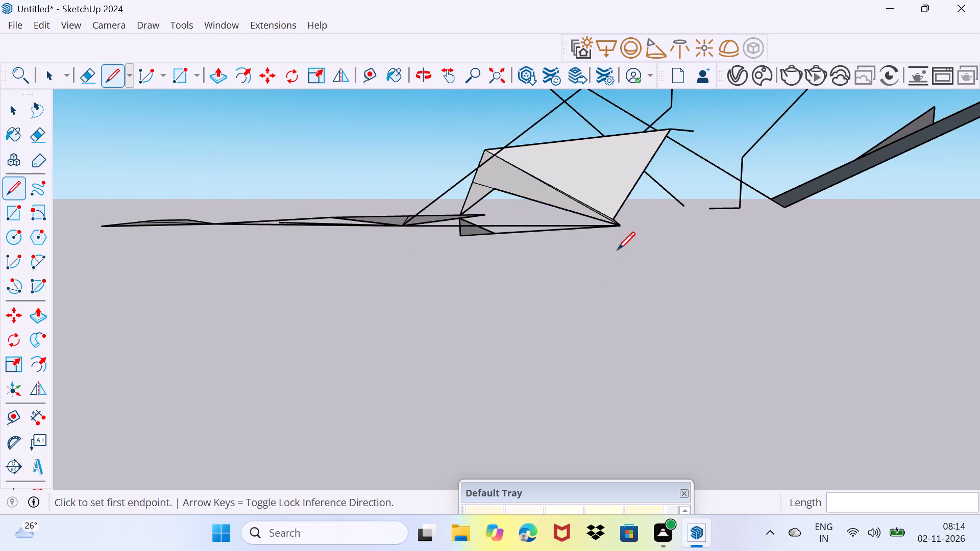
{"action": "middle_click_drag", "start_coordinate": [622, 267], "coordinate": [705, 366]}
{"action": "scroll", "coordinate": [534, 269], "scroll_direction": "up", "scroll_amount": 5}
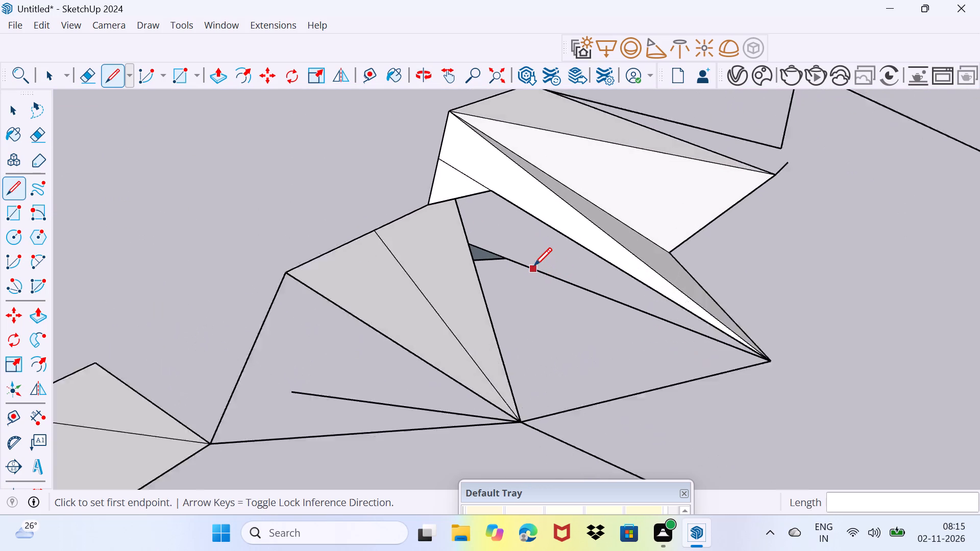
{"action": "middle_click_drag", "start_coordinate": [544, 262], "coordinate": [596, 226]}
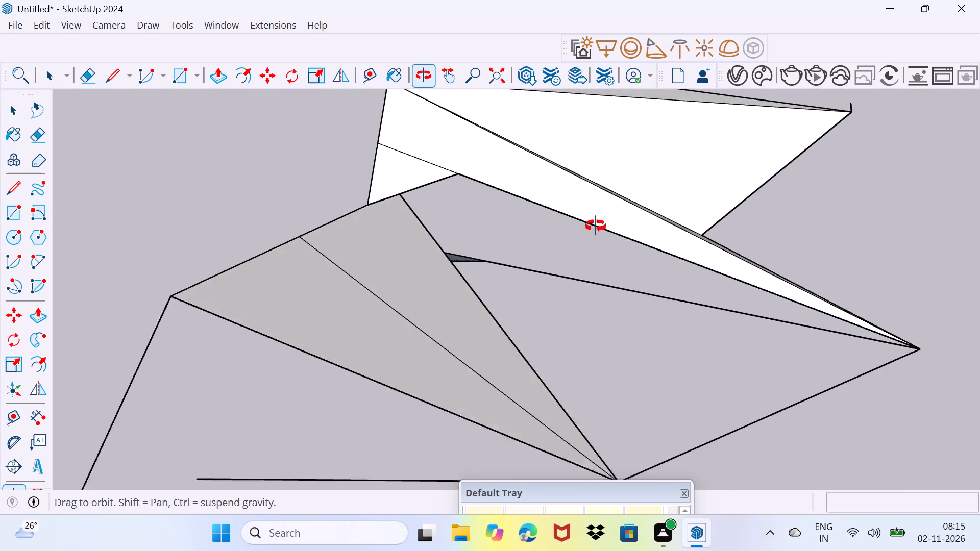
{"action": "middle_click_drag", "start_coordinate": [596, 226], "coordinate": [601, 217]}
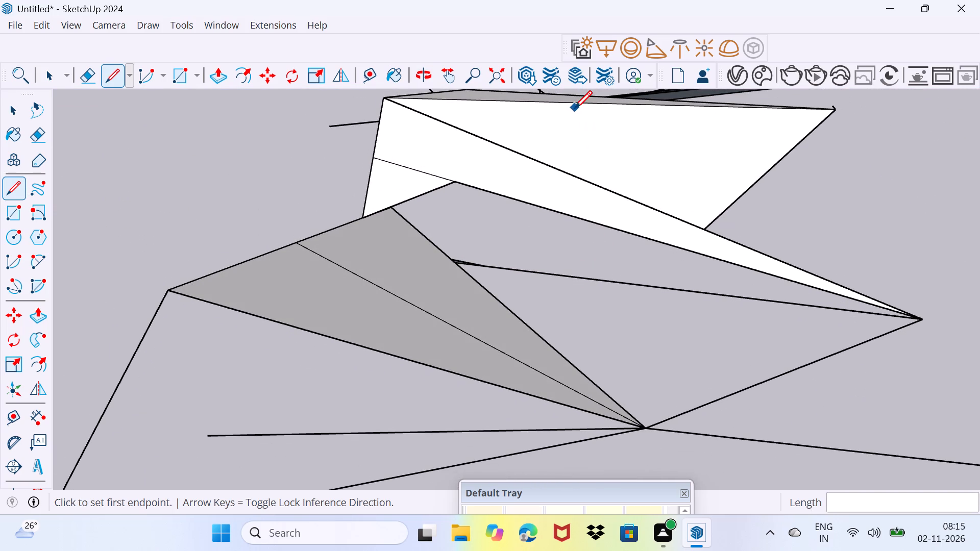
{"action": "left_click", "coordinate": [574, 106]}
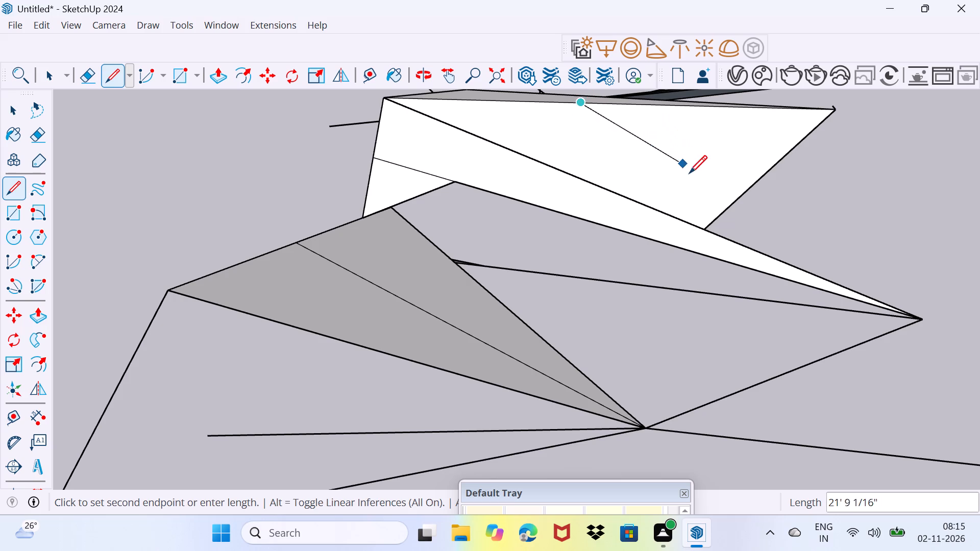
{"action": "left_click", "coordinate": [719, 217]}
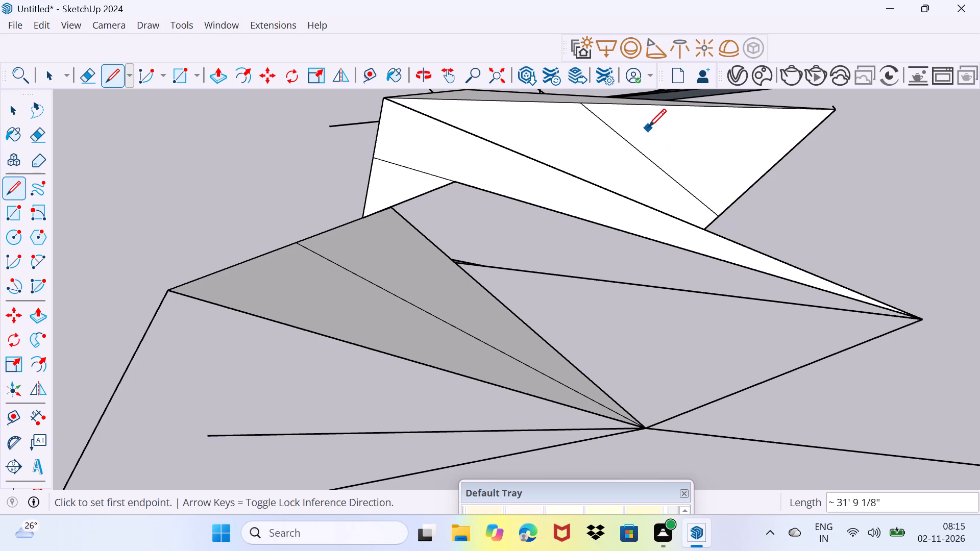
{"action": "left_click", "coordinate": [721, 210]}
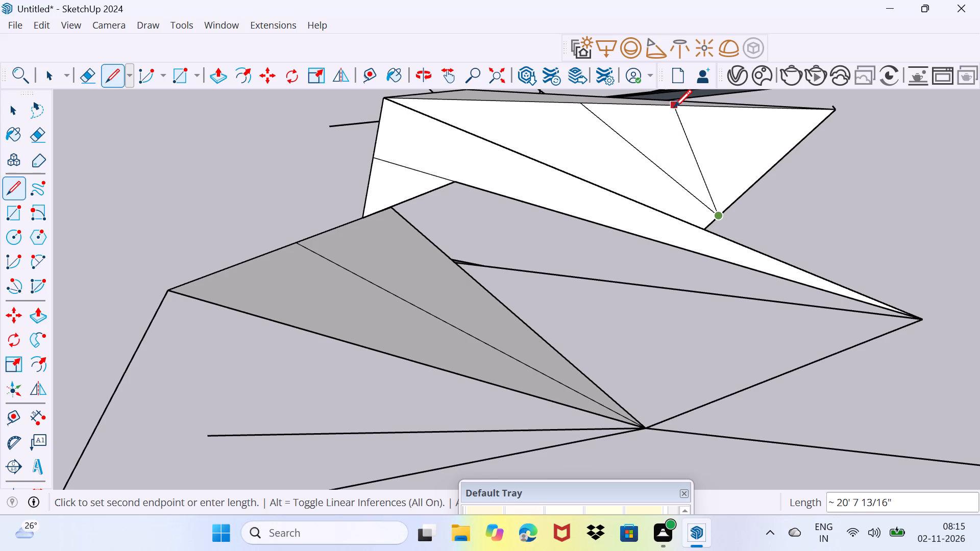
{"action": "left_click", "coordinate": [674, 107]}
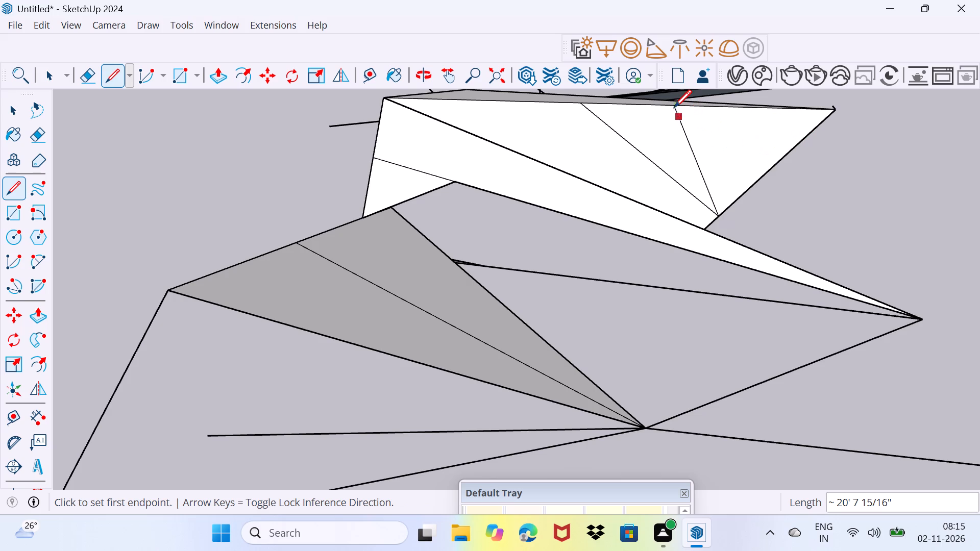
Split the white face's outer tip with three zigzag lines, about 19' 5", 10' 4" and 9' 9" long, between its upper and outer edges.
{"action": "left_click", "coordinate": [673, 107]}
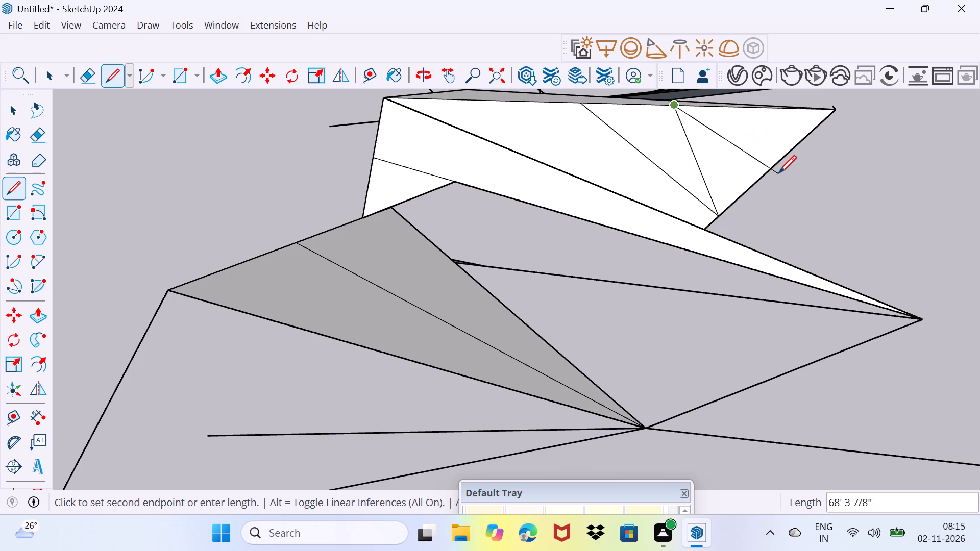
{"action": "left_click", "coordinate": [775, 170]}
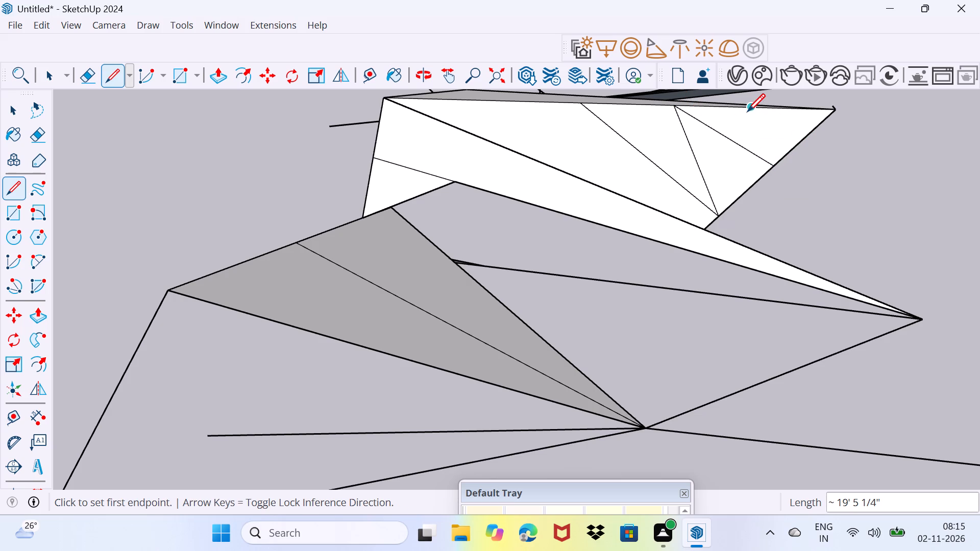
{"action": "left_click", "coordinate": [777, 165]}
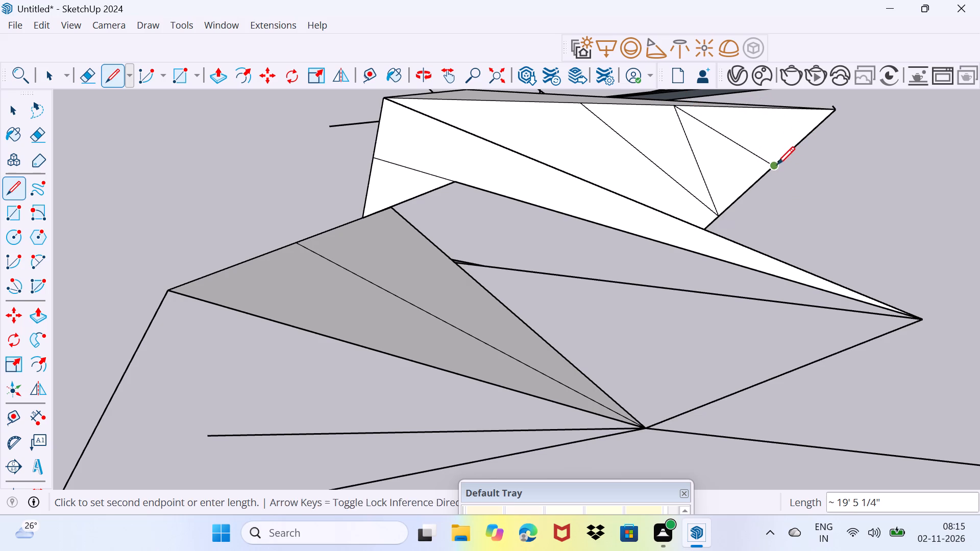
{"action": "left_click", "coordinate": [754, 109]}
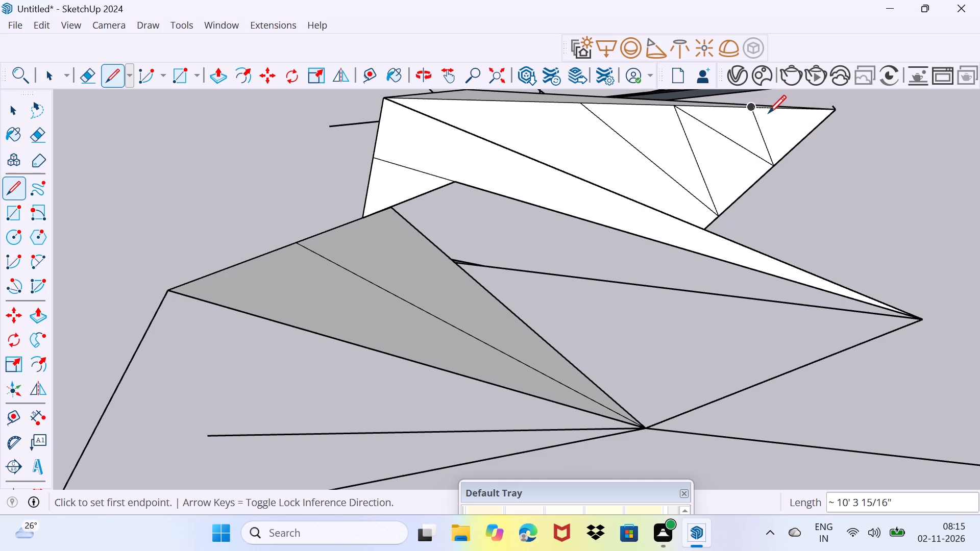
{"action": "left_click", "coordinate": [751, 107]}
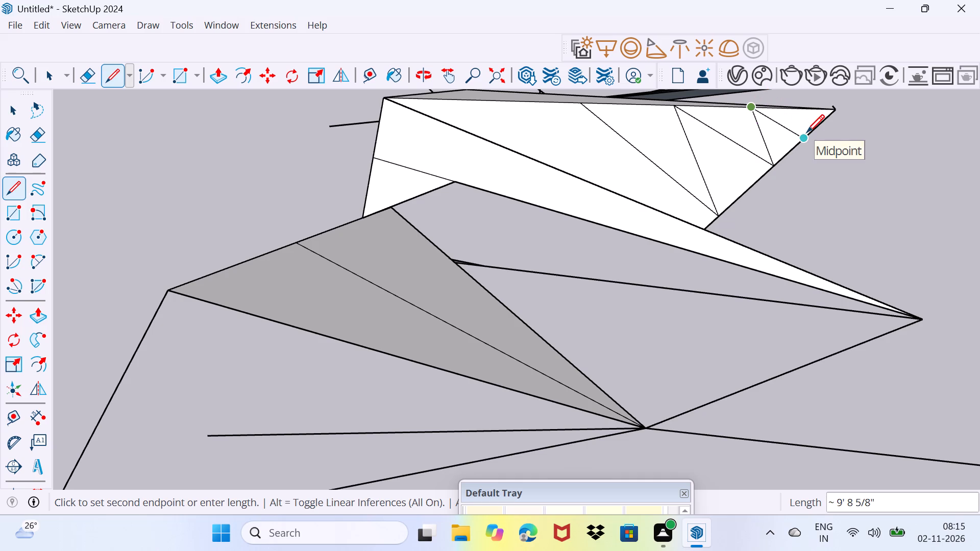
{"action": "left_click", "coordinate": [806, 132]}
Draw a line about 26' 10" long from the large lower face's outer corner to its dividing line, and another from its outer edge to the same point.
{"action": "scroll", "coordinate": [567, 205], "scroll_direction": "down", "scroll_amount": 2}
{"action": "middle_click_drag", "start_coordinate": [451, 151], "coordinate": [430, 214]}
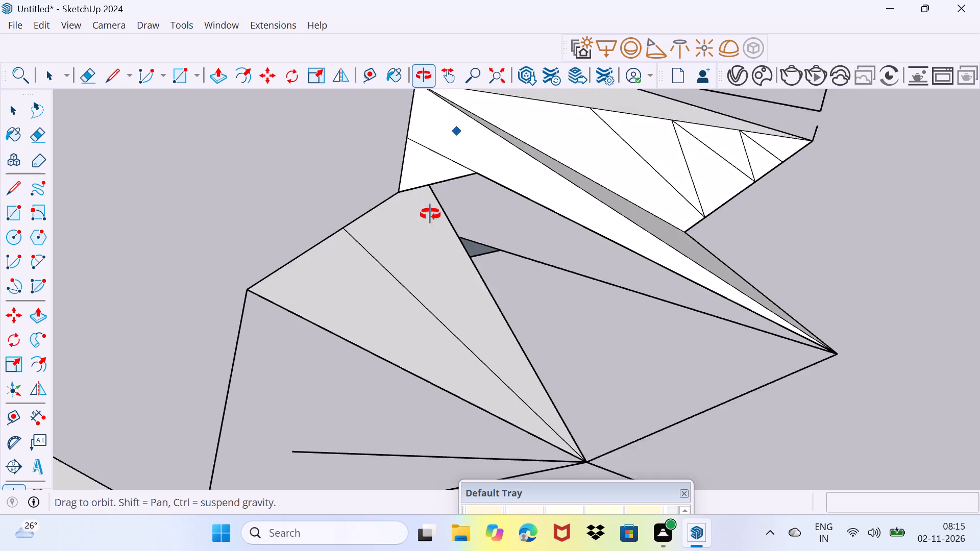
{"action": "middle_click_drag", "start_coordinate": [430, 214], "coordinate": [312, 269]}
{"action": "scroll", "coordinate": [421, 249], "scroll_direction": "down", "scroll_amount": 1}
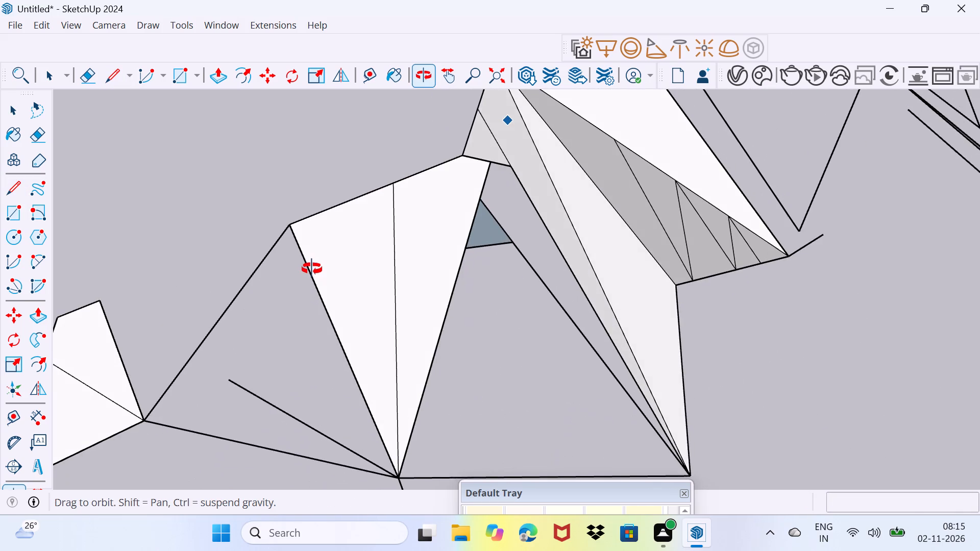
{"action": "middle_click_drag", "start_coordinate": [312, 269], "coordinate": [372, 229]}
{"action": "scroll", "coordinate": [277, 336], "scroll_direction": "up", "scroll_amount": 2}
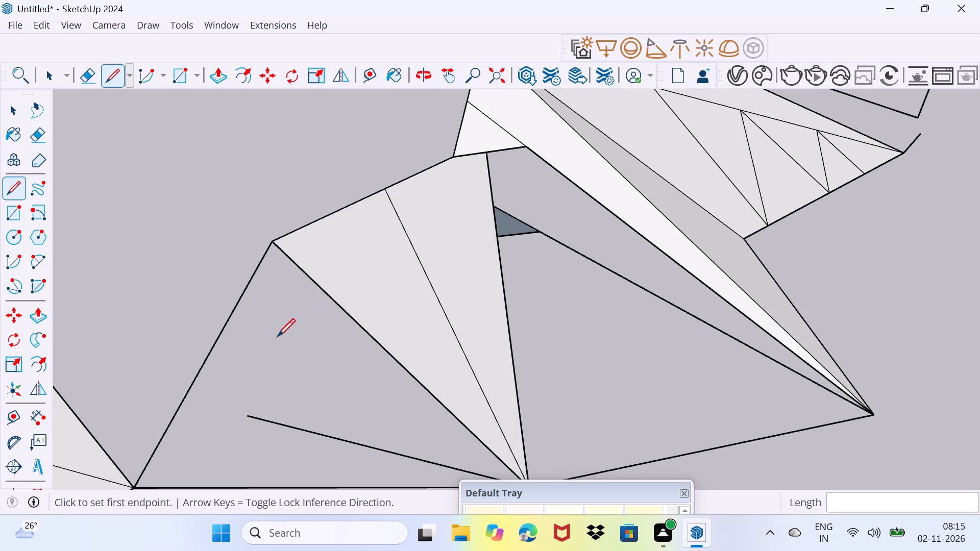
{"action": "left_click", "coordinate": [280, 243]}
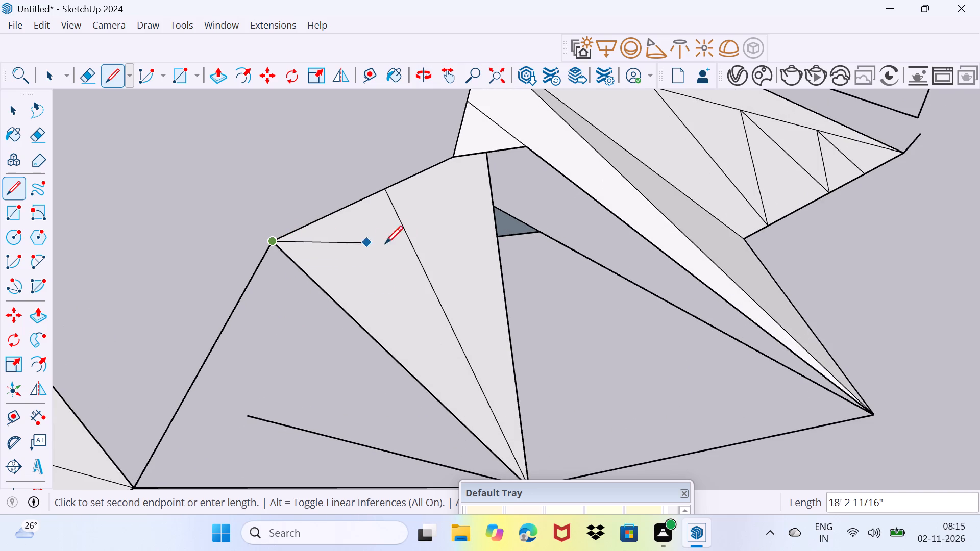
{"action": "left_click", "coordinate": [417, 255]}
{"action": "left_click", "coordinate": [355, 321]}
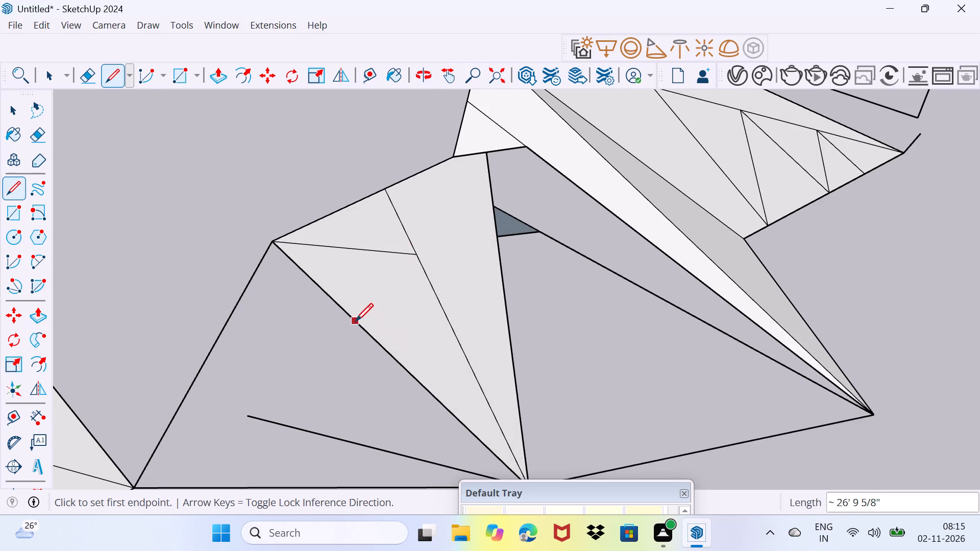
{"action": "left_click", "coordinate": [410, 255]}
Add a line between those two, from the midpoint of the outer edge segment to the point where they meet on the dividing line.
{"action": "scroll", "coordinate": [359, 275], "scroll_direction": "up", "scroll_amount": 4}
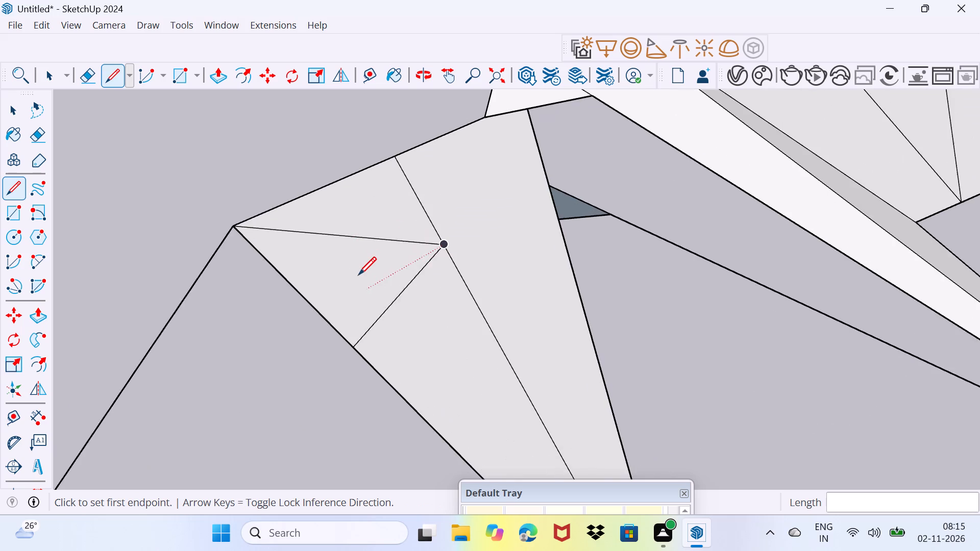
{"action": "scroll", "coordinate": [358, 274], "scroll_direction": "up", "scroll_amount": 4}
{"action": "middle_click", "coordinate": [361, 275]}
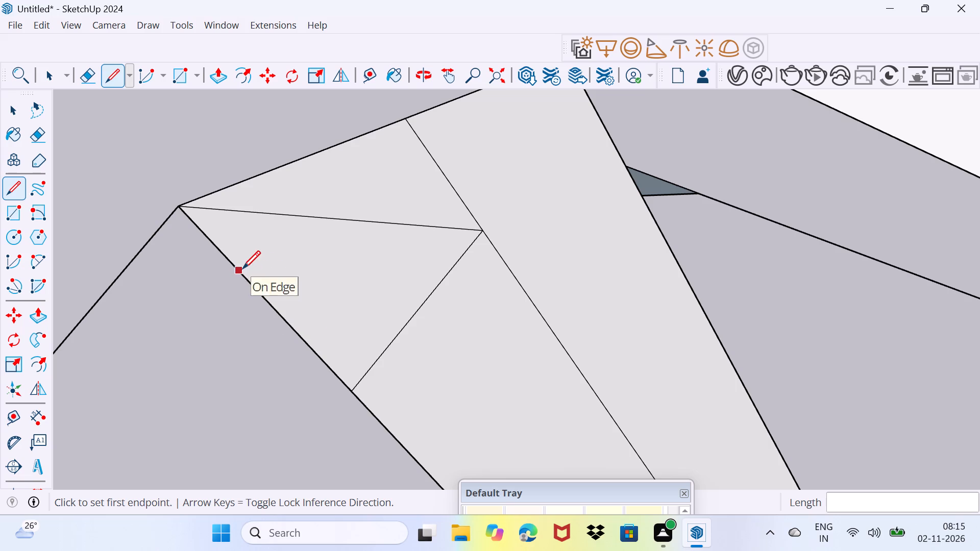
{"action": "left_click", "coordinate": [251, 280]}
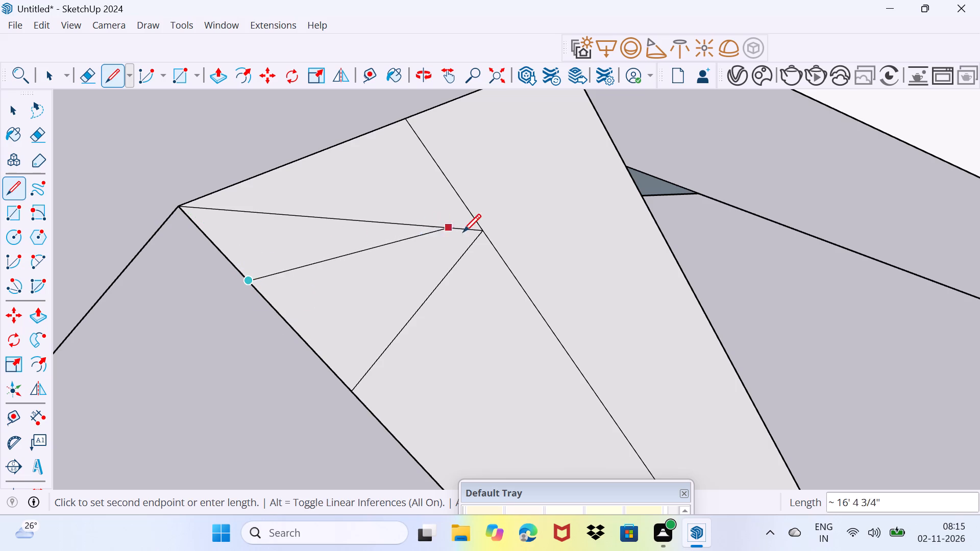
{"action": "left_click", "coordinate": [478, 234]}
{"action": "scroll", "coordinate": [248, 307], "scroll_direction": "down", "scroll_amount": 3}
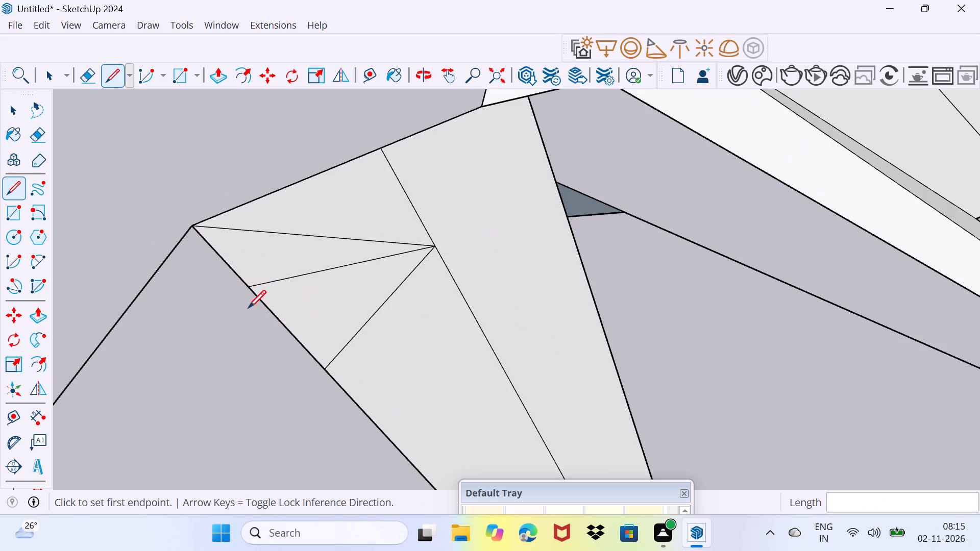
Draw a few short connected strokes over the face beside the lowest of the three fanned lines.
{"action": "left_click", "coordinate": [407, 338]}
{"action": "left_click", "coordinate": [399, 311]}
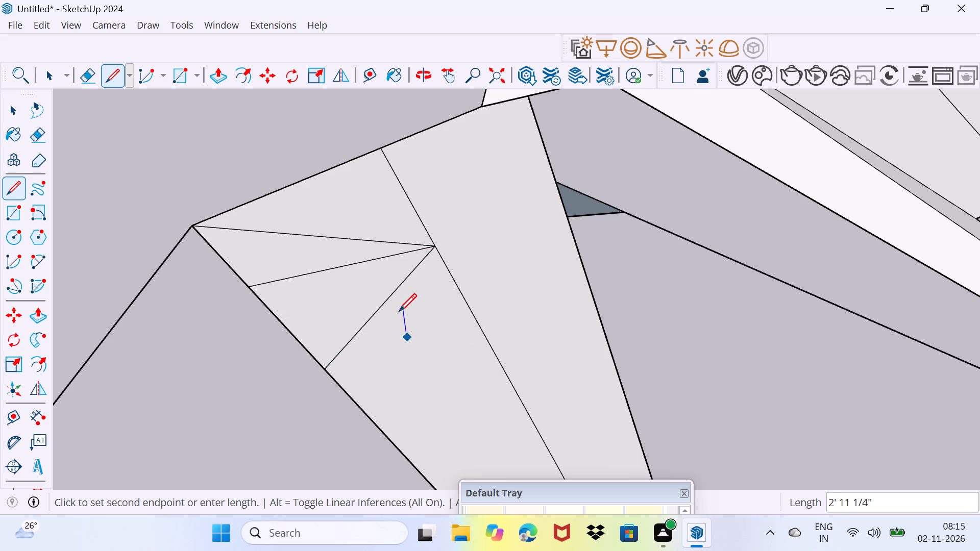
{"action": "left_click", "coordinate": [400, 304]}
{"action": "left_click", "coordinate": [405, 295]}
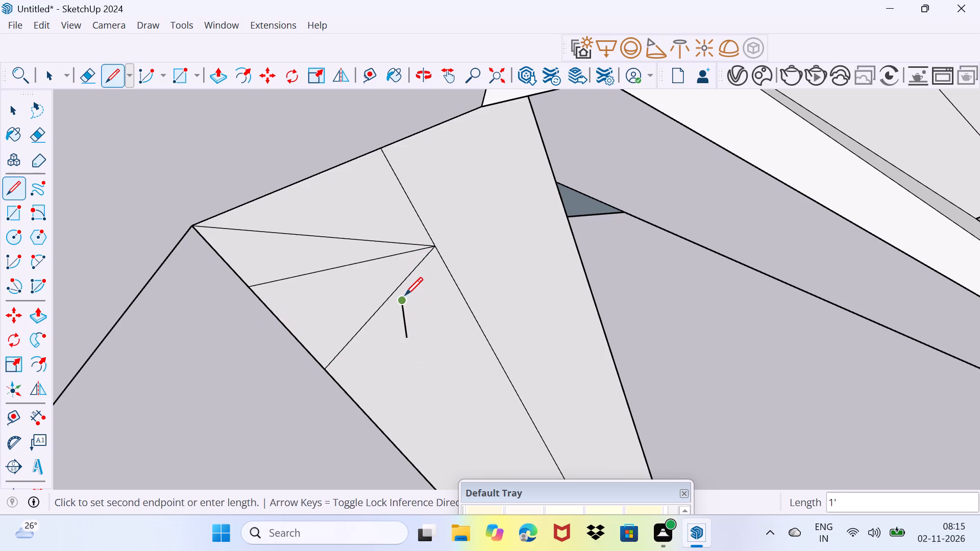
{"action": "left_click", "coordinate": [411, 282]}
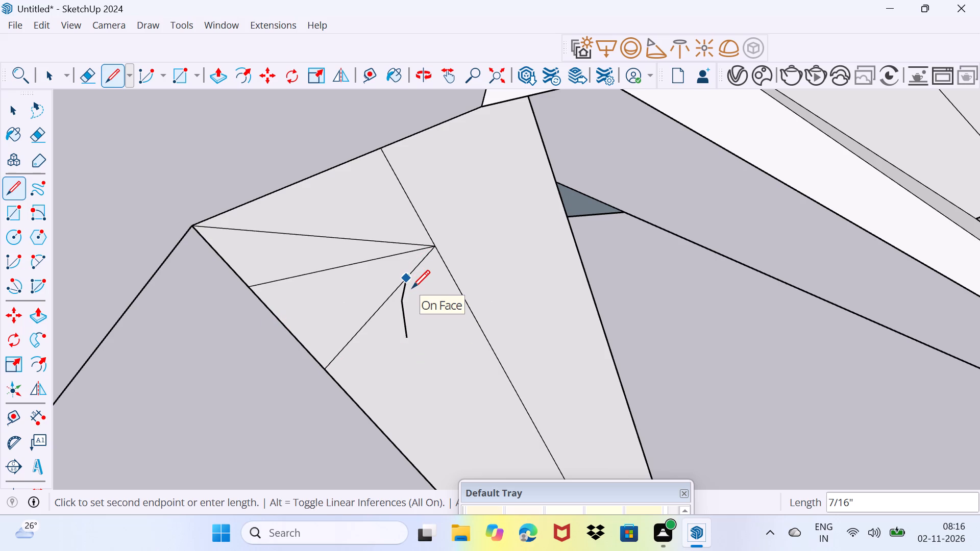
{"action": "left_click", "coordinate": [412, 288]}
{"action": "left_click", "coordinate": [408, 305]}
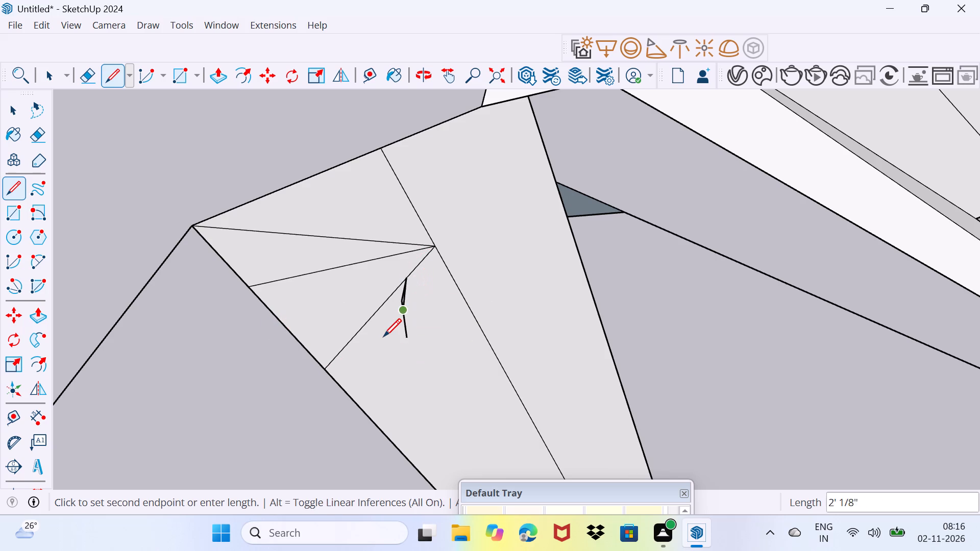
Draw a chain of lines across the short strokes and through the fan's meeting point, closing a small four-sided face and a triangle below it.
{"action": "left_click", "coordinate": [377, 334]}
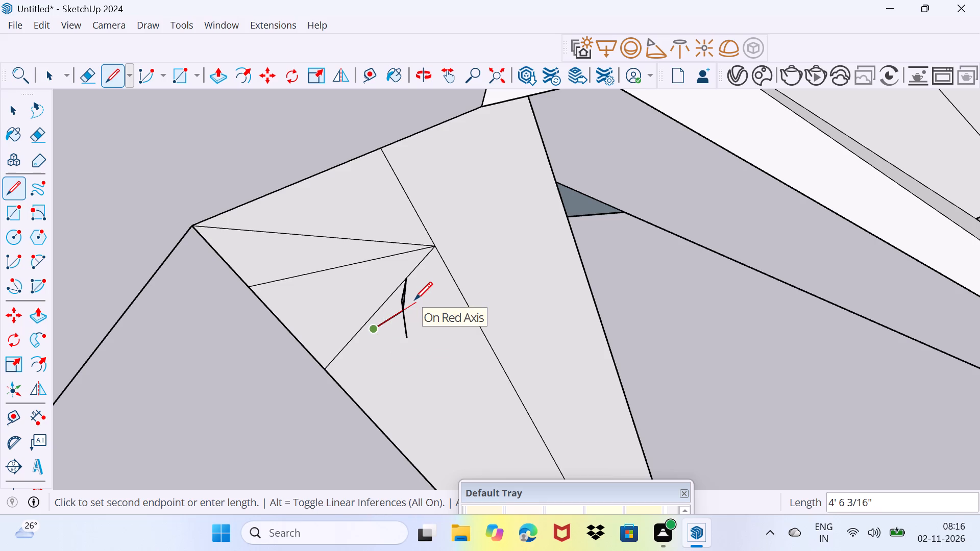
{"action": "left_click", "coordinate": [414, 299]}
{"action": "left_click", "coordinate": [440, 282]}
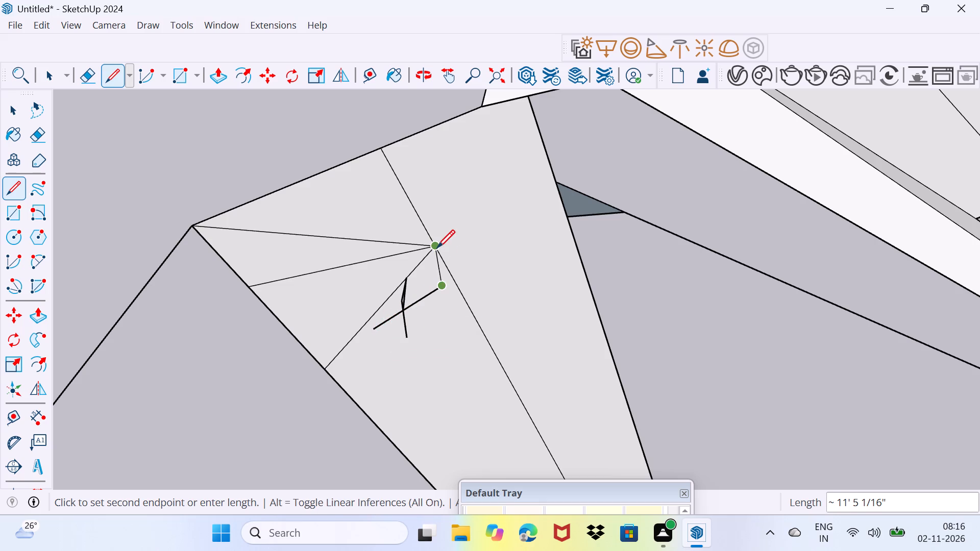
{"action": "left_click", "coordinate": [437, 247]}
{"action": "left_click", "coordinate": [448, 207]}
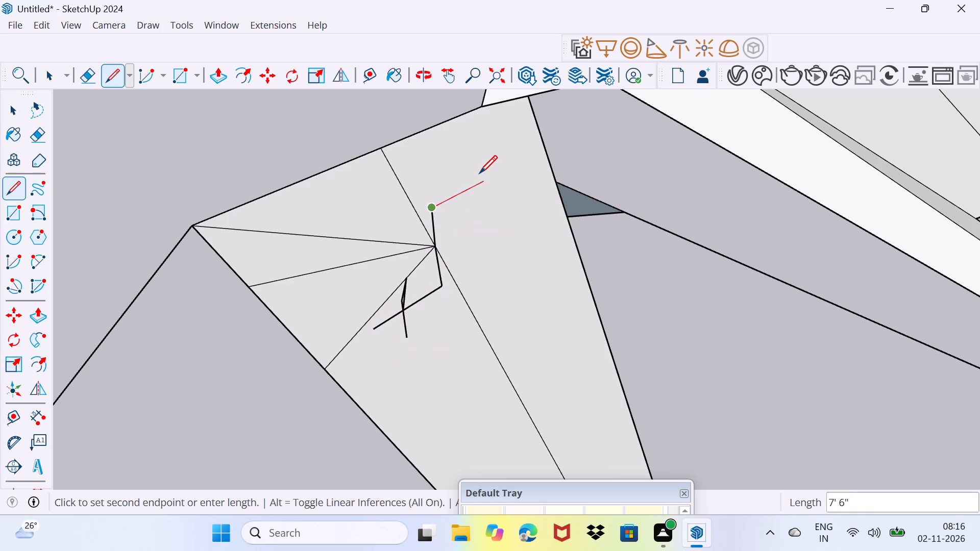
{"action": "left_click", "coordinate": [479, 173]}
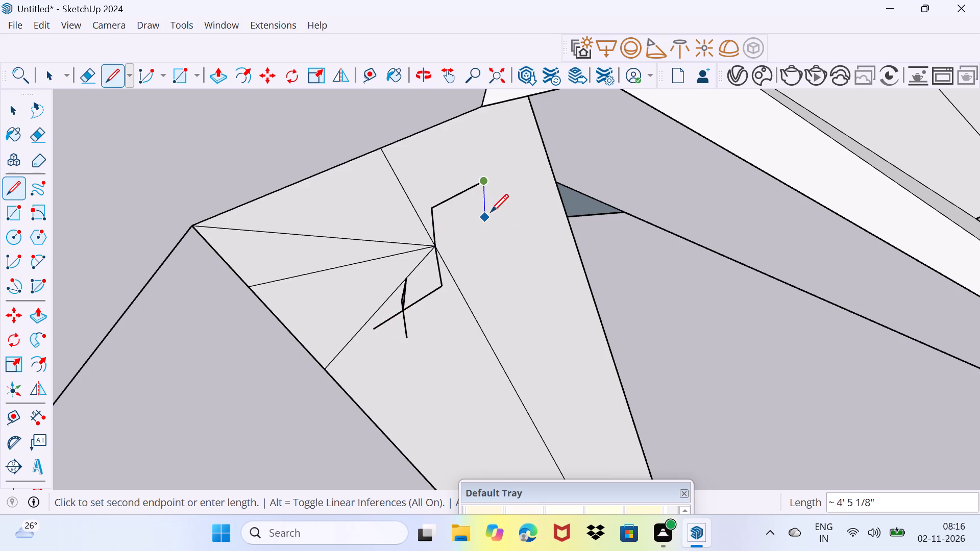
{"action": "left_click", "coordinate": [491, 212]}
{"action": "left_click", "coordinate": [437, 251]}
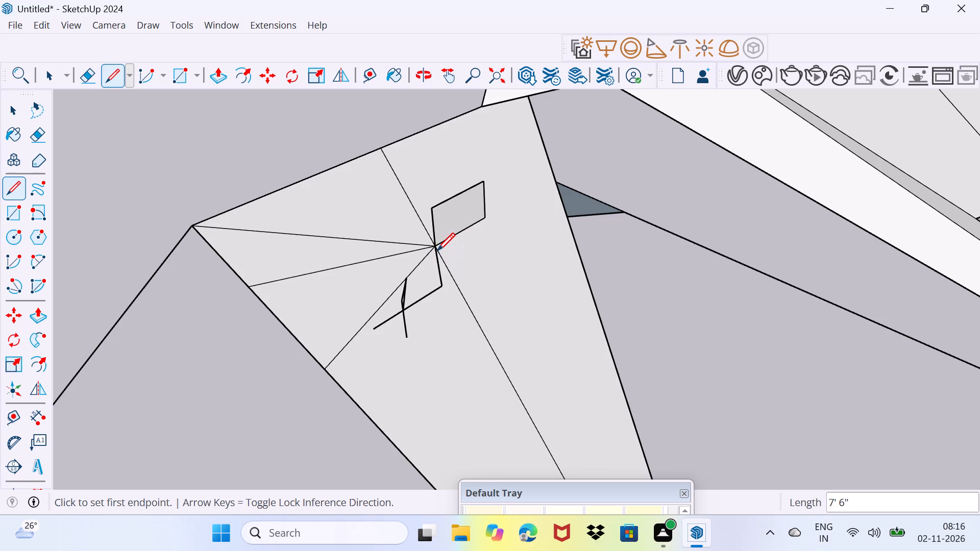
{"action": "left_click", "coordinate": [484, 218]}
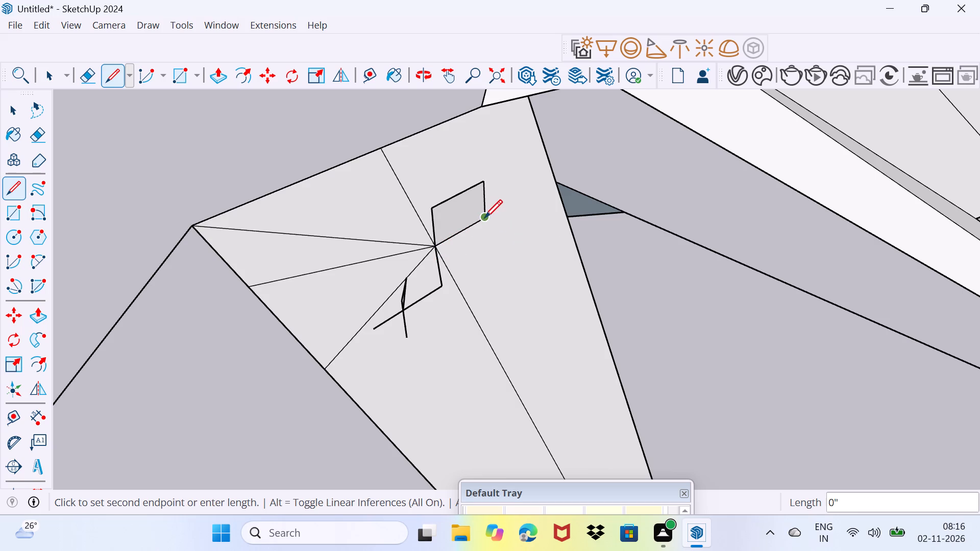
{"action": "left_click", "coordinate": [446, 288]}
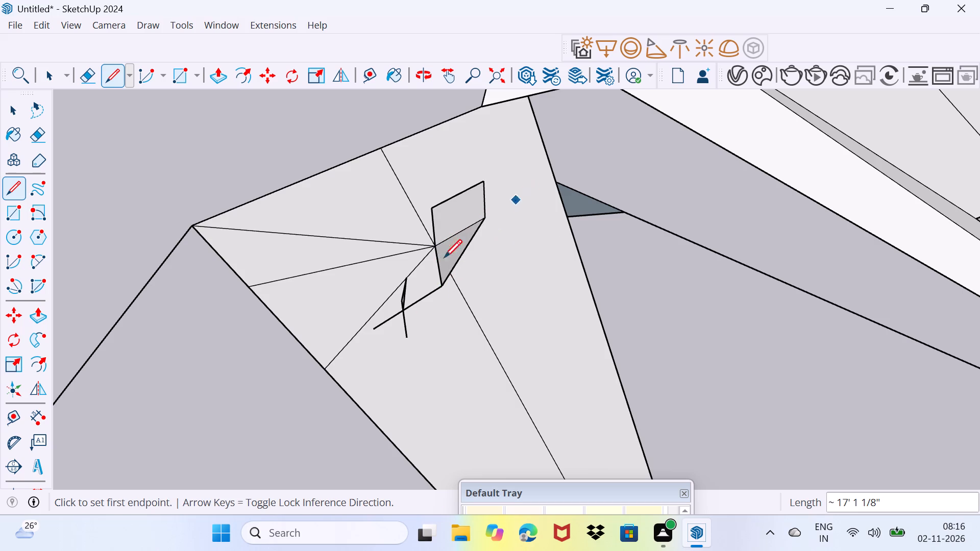
Draw an upright line beside the four-sided face and join both its ends to that face's upper corner, closing a triangle.
{"action": "left_click", "coordinate": [546, 289]}
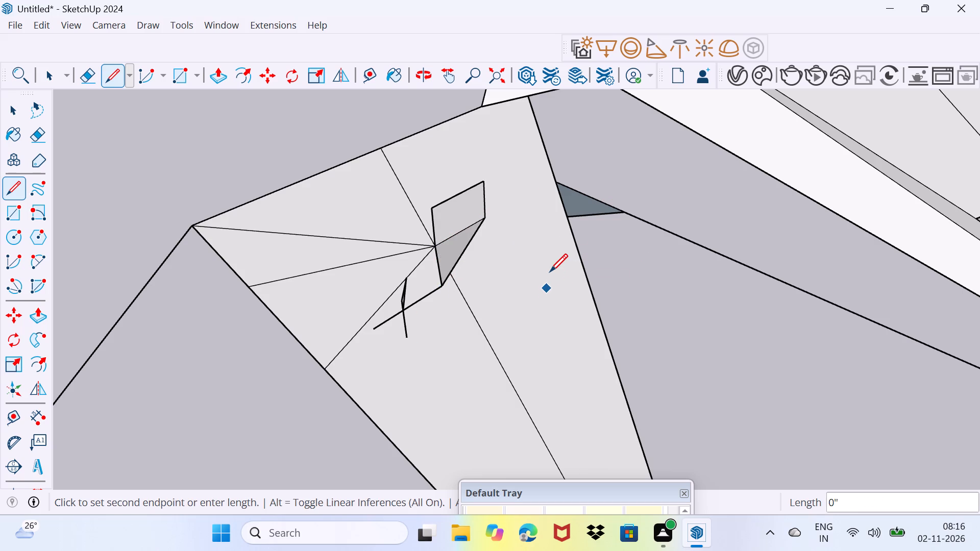
{"action": "left_click", "coordinate": [550, 270]}
{"action": "left_click", "coordinate": [550, 270]}
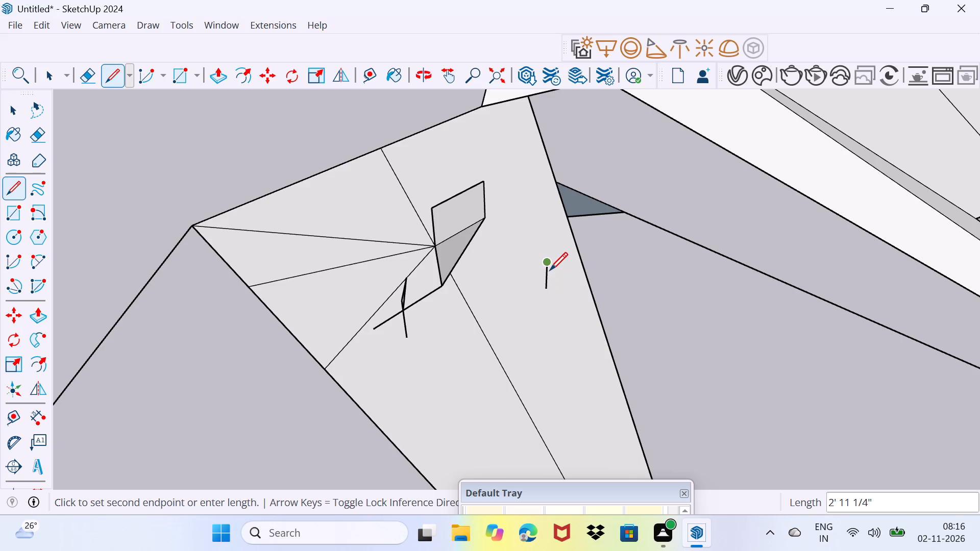
{"action": "left_click", "coordinate": [550, 270]}
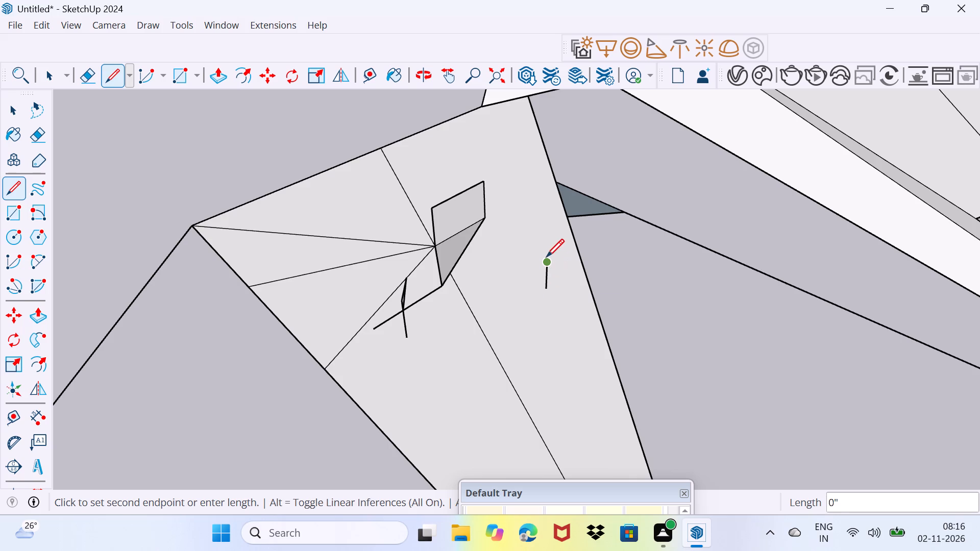
{"action": "left_click", "coordinate": [539, 238]}
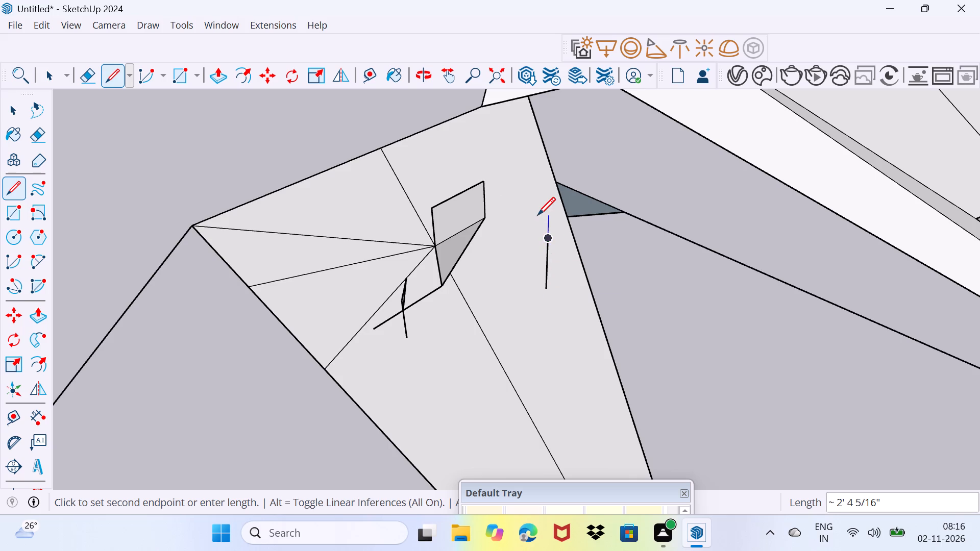
{"action": "left_click", "coordinate": [537, 215]}
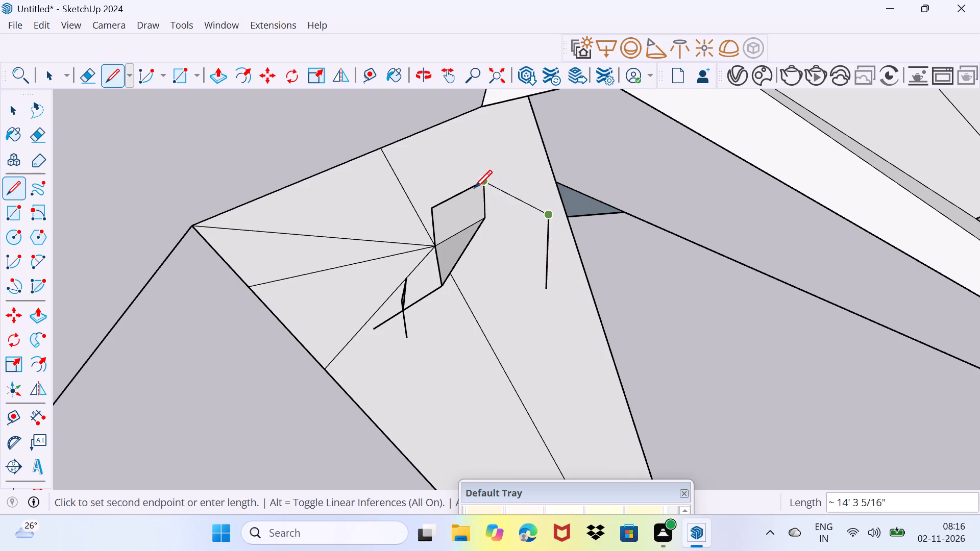
{"action": "left_click", "coordinate": [477, 183]}
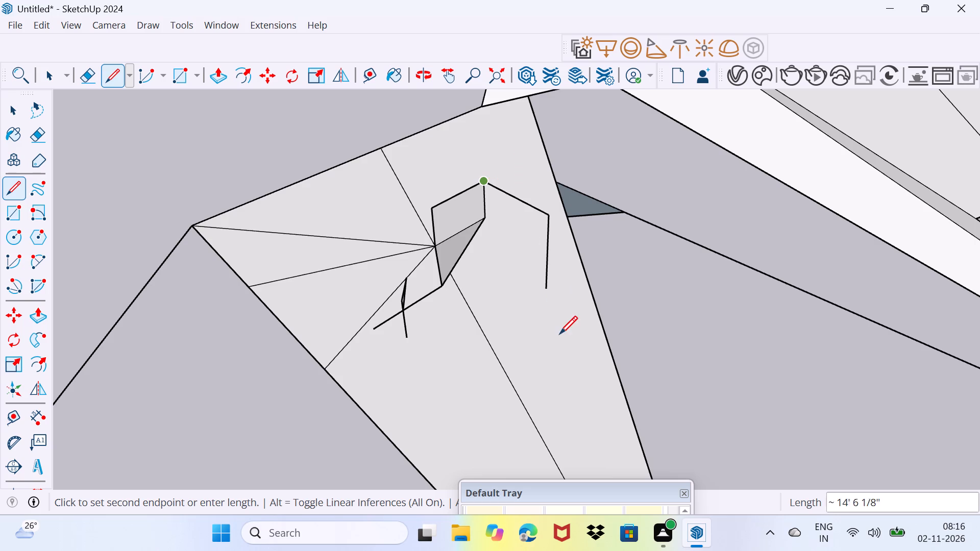
{"action": "left_click", "coordinate": [545, 290]}
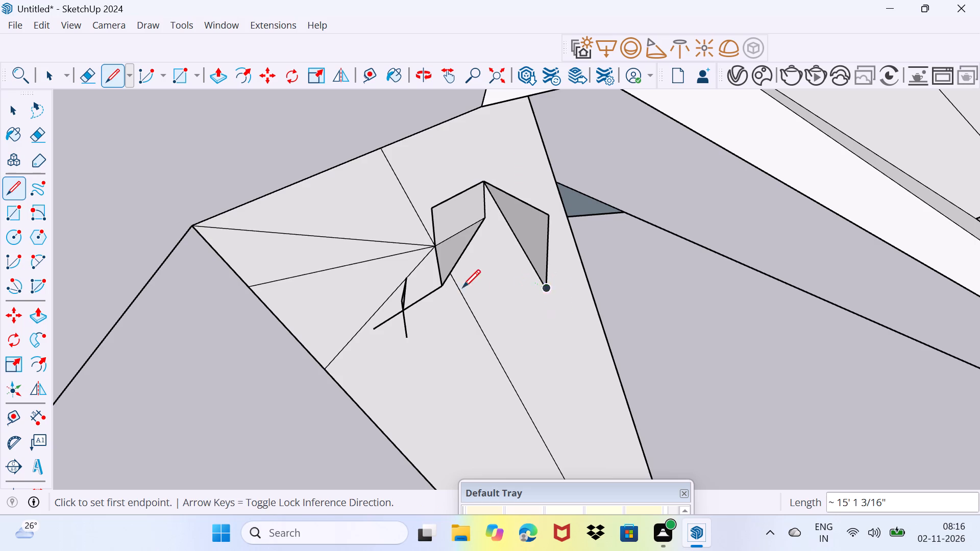
Connect the two triangles' lowest corners and draw a line about 14' 5" long up to the inner shared corner, filling the gap with faces.
{"action": "left_click", "coordinate": [441, 289]}
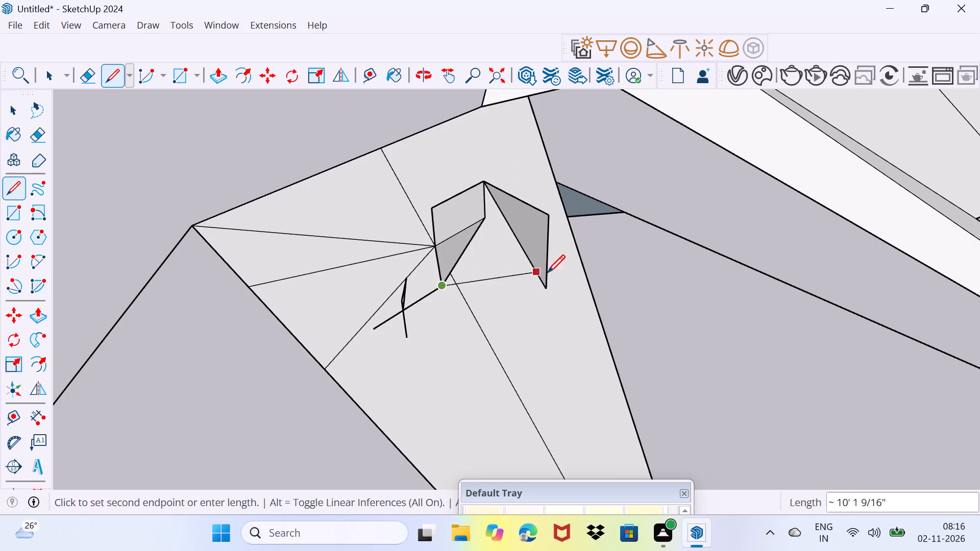
{"action": "left_click", "coordinate": [545, 285]}
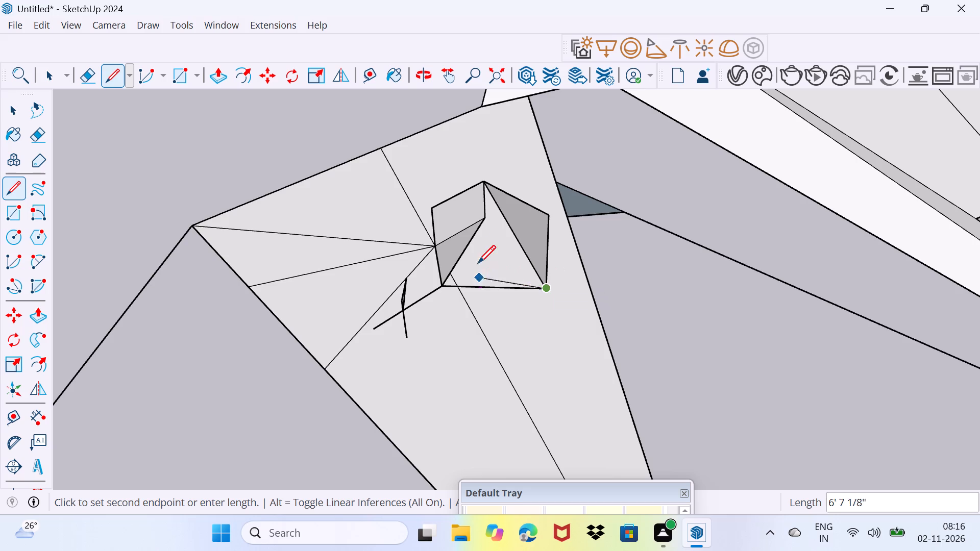
{"action": "left_click", "coordinate": [485, 222]}
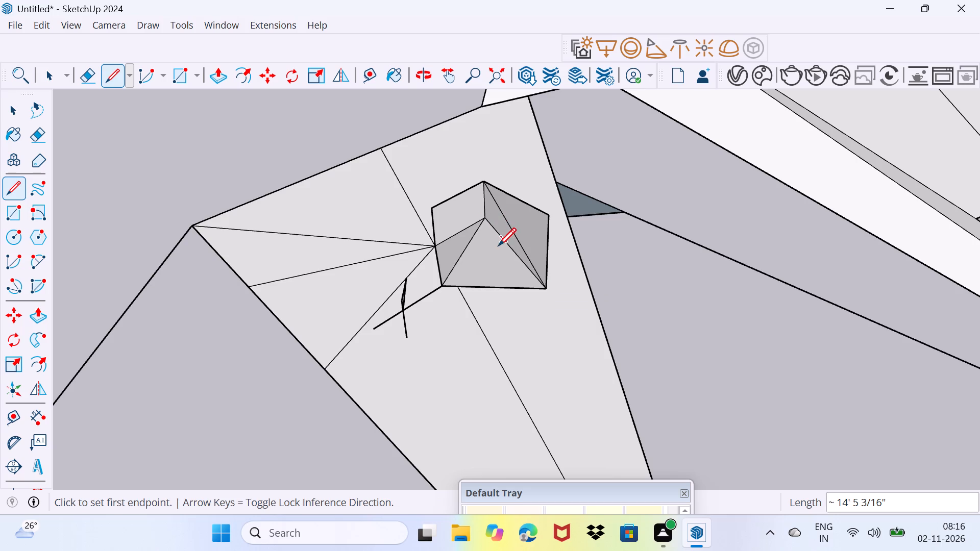
Draw a line between the two opposite upper corners of the open faceted shape, closing a triangle on its top.
{"action": "middle_click_drag", "start_coordinate": [503, 249], "coordinate": [572, 252]}
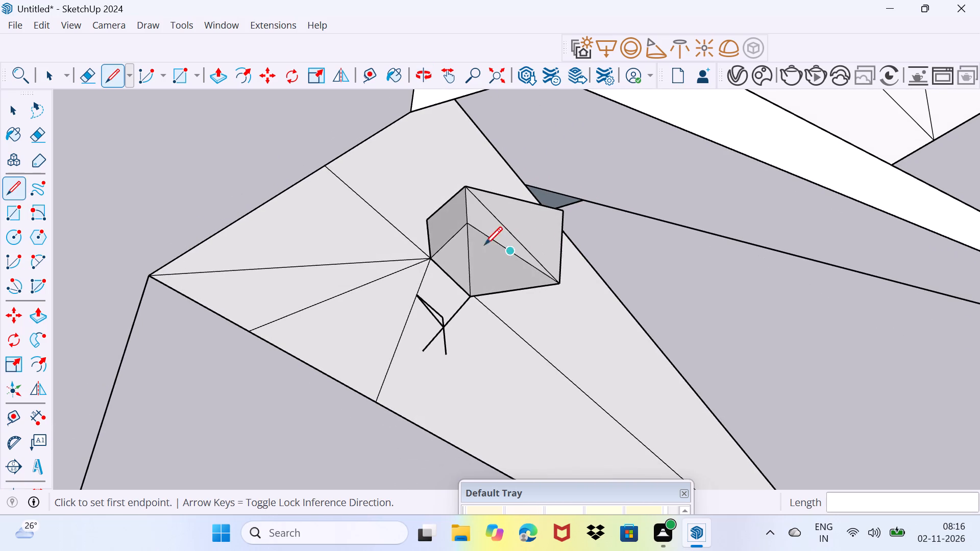
{"action": "left_click", "coordinate": [428, 219]}
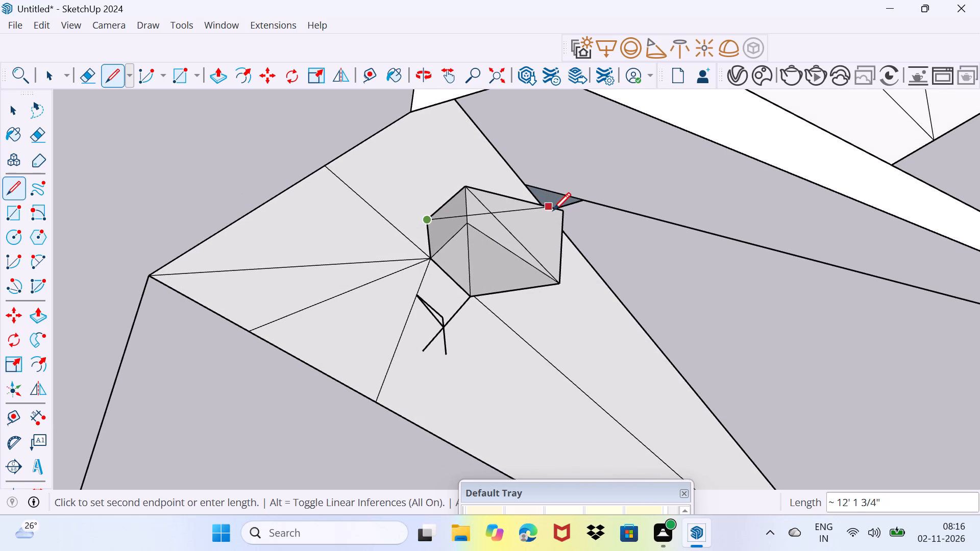
{"action": "left_click", "coordinate": [560, 210]}
Close the shape's open sides with a line about 11' 2" long to the near lower corner and one about 11' to the far upper corner.
{"action": "middle_click_drag", "start_coordinate": [470, 275], "coordinate": [505, 199]}
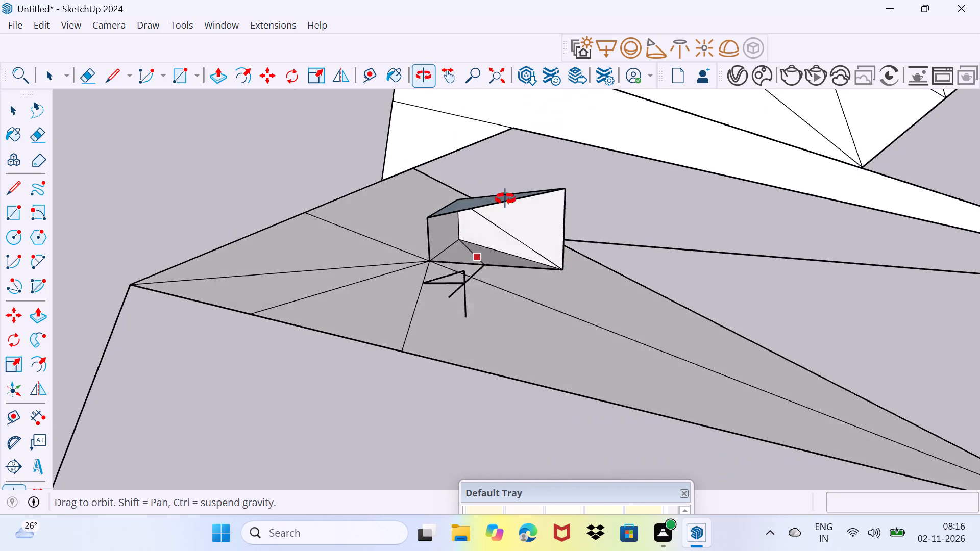
{"action": "middle_click_drag", "start_coordinate": [505, 199], "coordinate": [564, 290]}
{"action": "scroll", "coordinate": [411, 352], "scroll_direction": "up", "scroll_amount": 3}
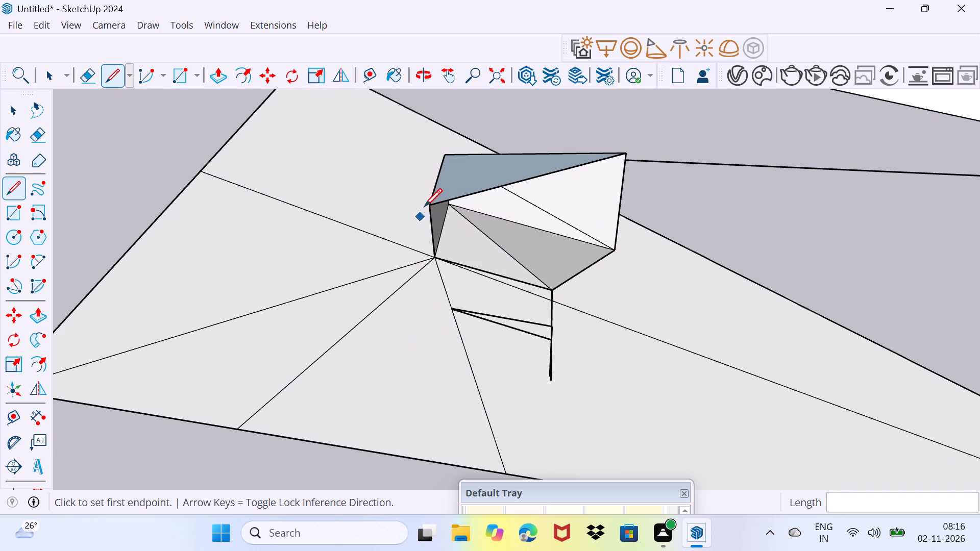
{"action": "left_click", "coordinate": [434, 203]}
{"action": "left_click", "coordinate": [550, 287]}
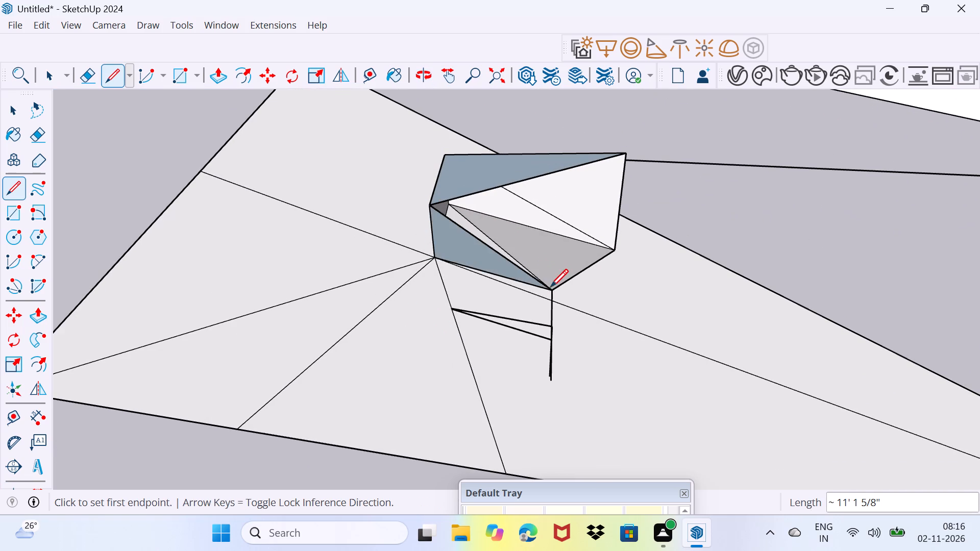
{"action": "left_click_drag", "start_coordinate": [553, 285], "coordinate": [554, 279]}
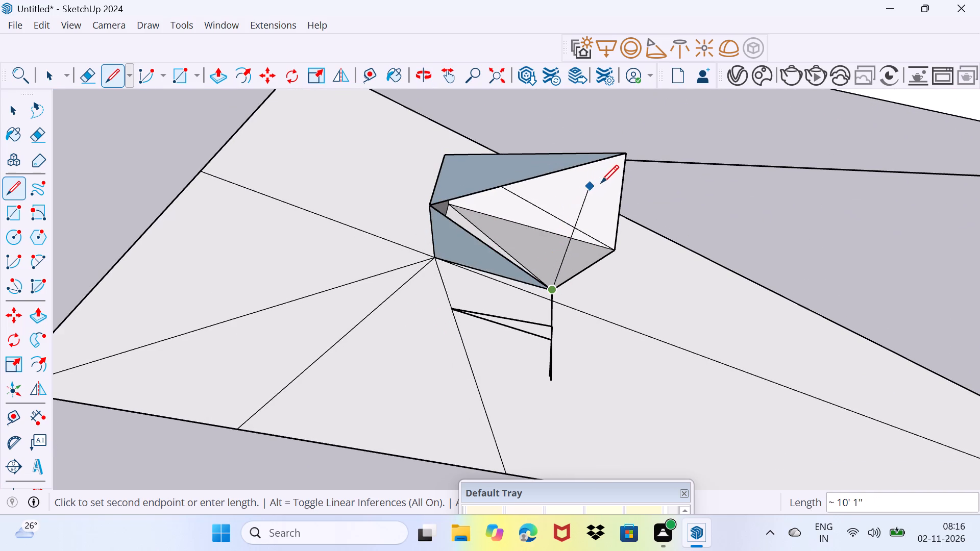
{"action": "left_click", "coordinate": [626, 157]}
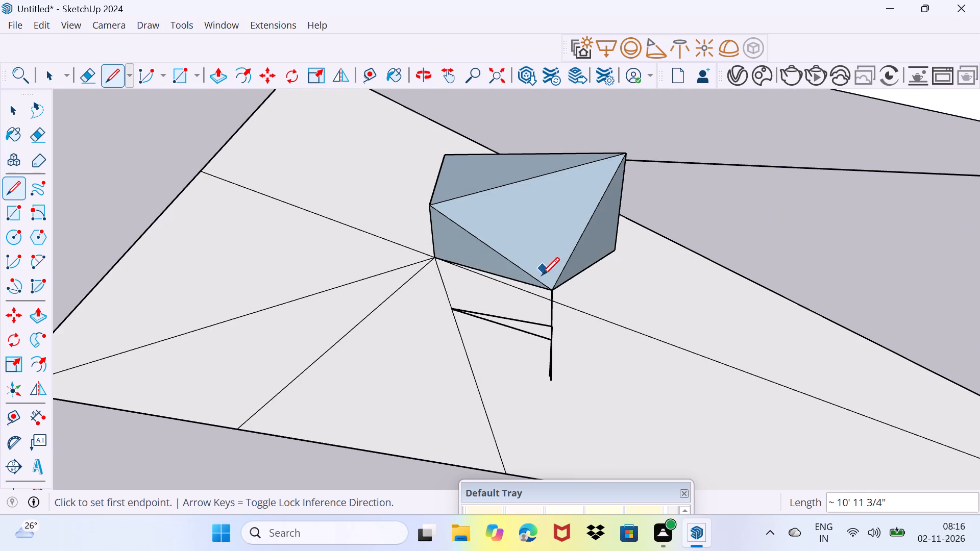
Split the side triangle by drawing lines about 3' 5" and 5' 7" long from its upper edge to one shared point on its lower edge.
{"action": "middle_click_drag", "start_coordinate": [543, 278], "coordinate": [522, 135]}
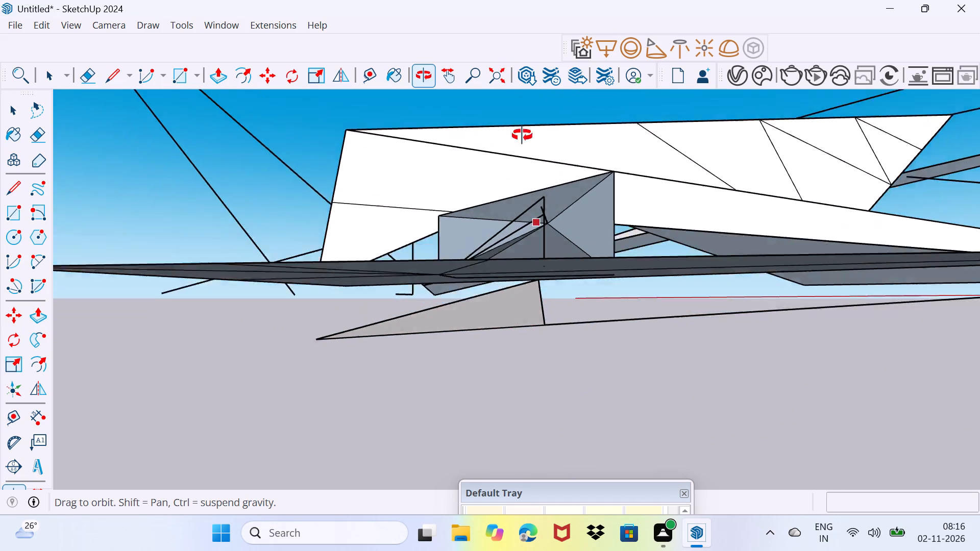
{"action": "middle_click_drag", "start_coordinate": [522, 135], "coordinate": [459, 215]}
{"action": "scroll", "coordinate": [569, 452], "scroll_direction": "up", "scroll_amount": 4}
{"action": "middle_click_drag", "start_coordinate": [514, 297], "coordinate": [492, 375]}
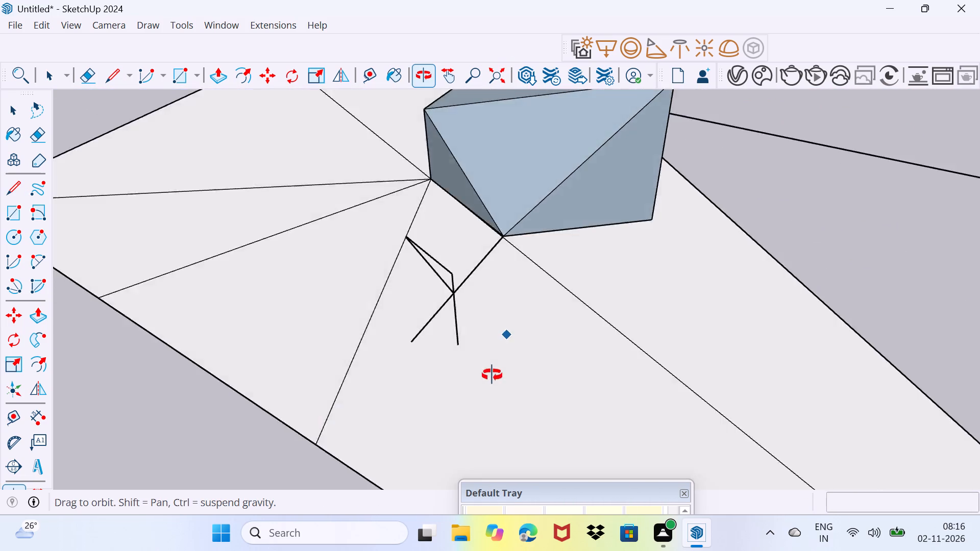
{"action": "middle_click_drag", "start_coordinate": [492, 375], "coordinate": [358, 293]}
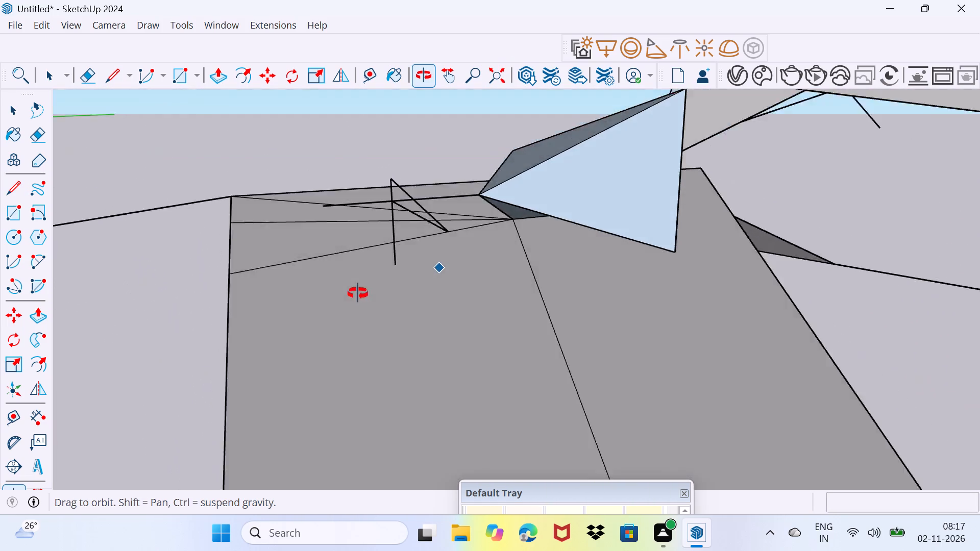
{"action": "middle_click_drag", "start_coordinate": [358, 293], "coordinate": [374, 435]}
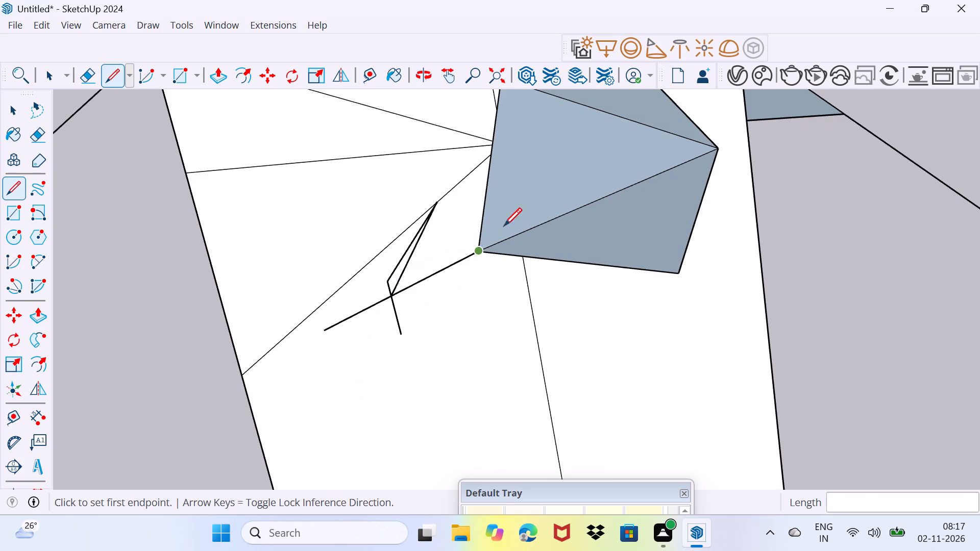
{"action": "middle_click_drag", "start_coordinate": [498, 215], "coordinate": [512, 352]}
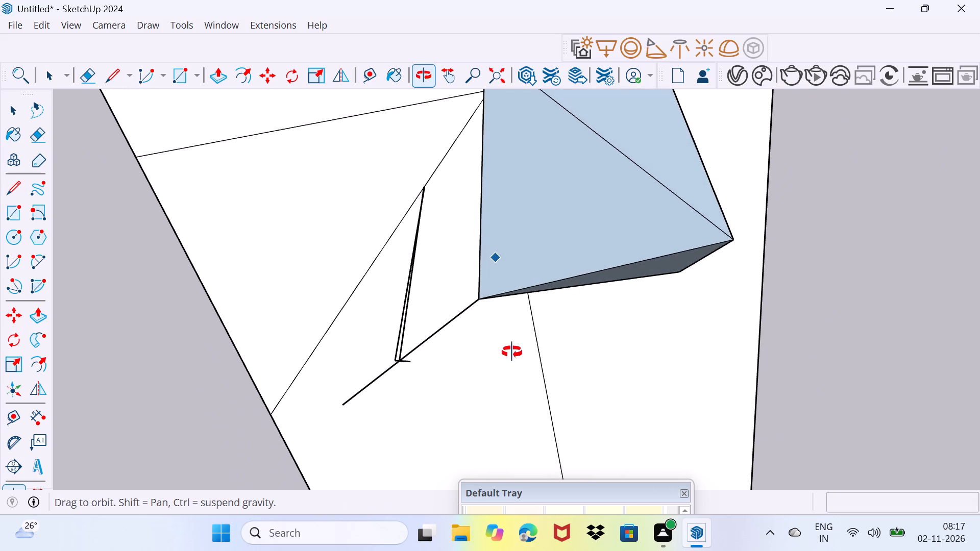
{"action": "middle_click_drag", "start_coordinate": [512, 352], "coordinate": [437, 382]}
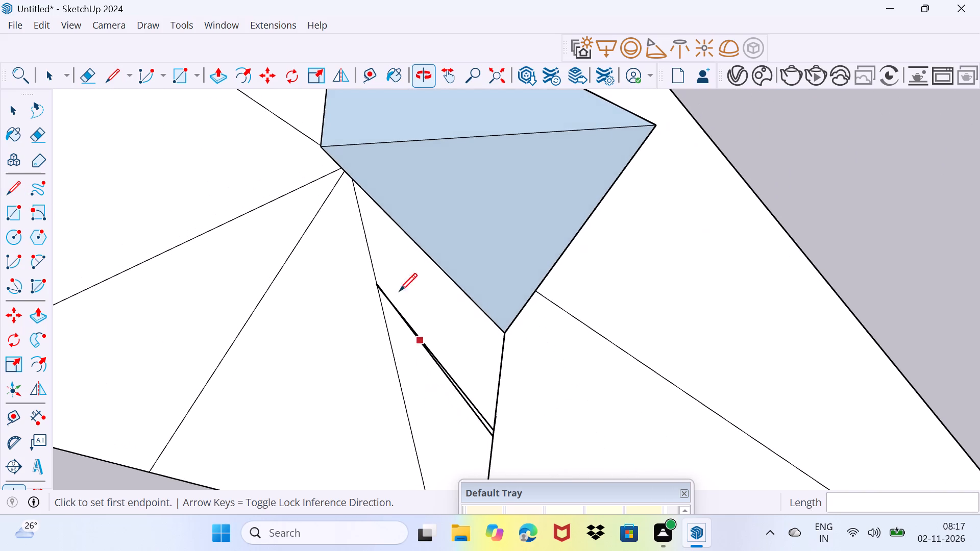
{"action": "left_click", "coordinate": [394, 145]}
{"action": "left_click", "coordinate": [397, 220]}
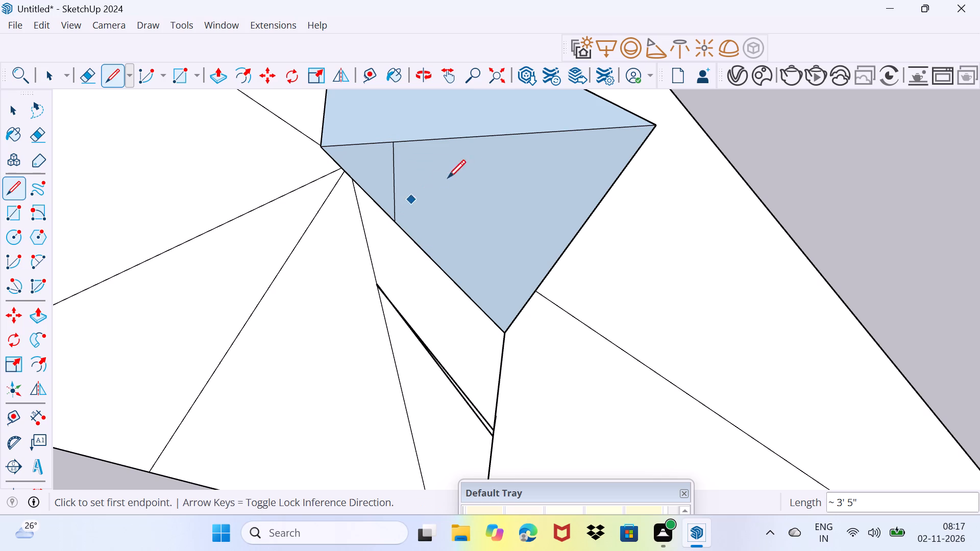
{"action": "left_click", "coordinate": [484, 140]}
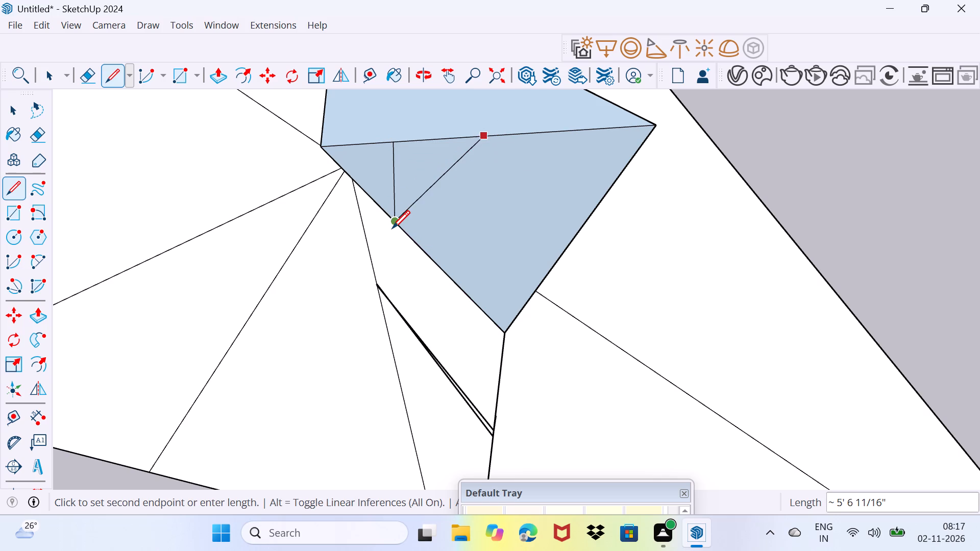
{"action": "left_click", "coordinate": [392, 229]}
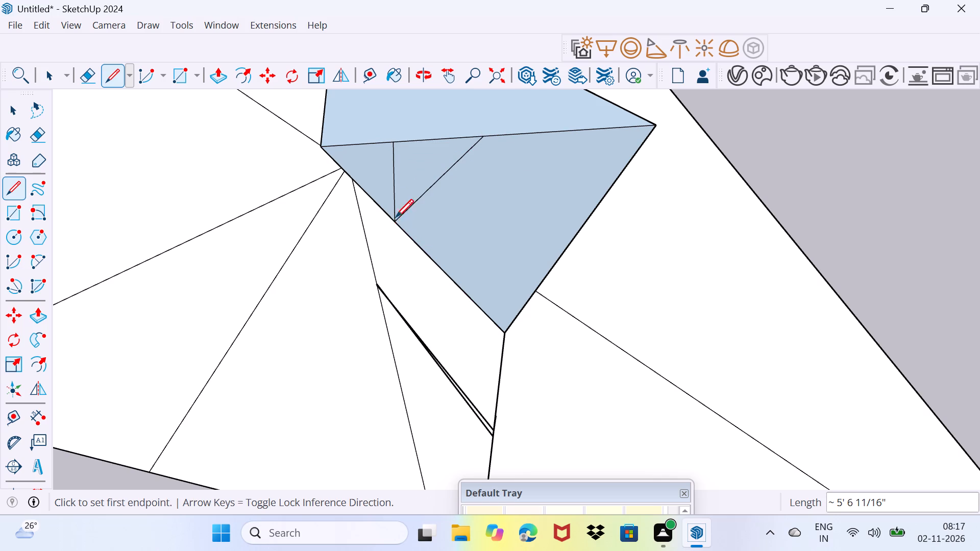
Draw a bent chain of lines over the side triangle to its lower edge, finishing with a line about 7' long to the upper edge.
{"action": "left_click", "coordinate": [400, 211]}
{"action": "left_click", "coordinate": [531, 193]}
{"action": "left_click", "coordinate": [507, 220]}
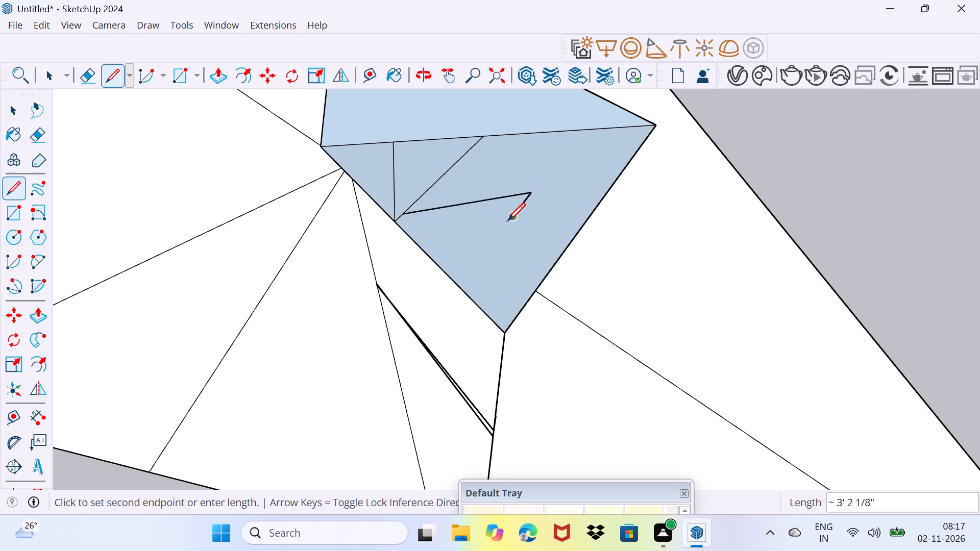
{"action": "left_click", "coordinate": [489, 250]}
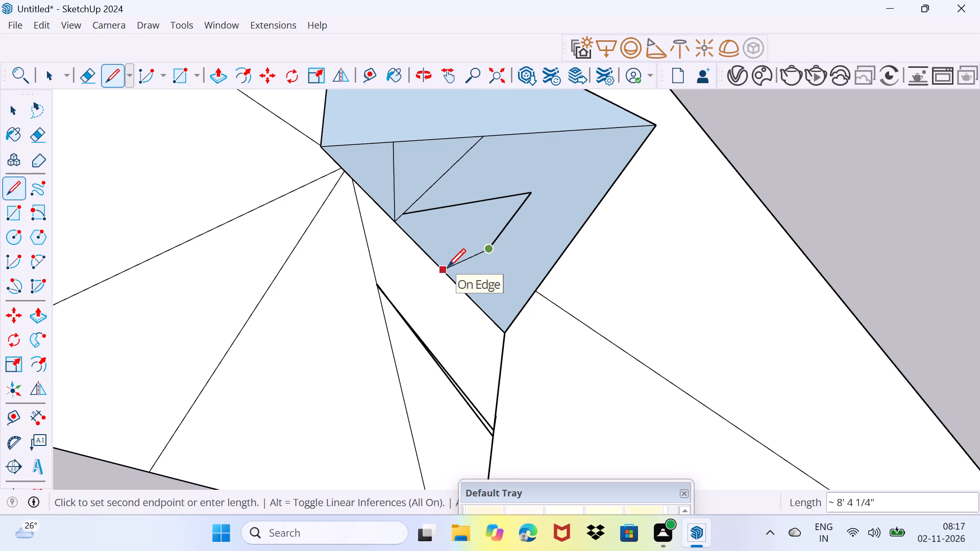
{"action": "left_click", "coordinate": [448, 266]}
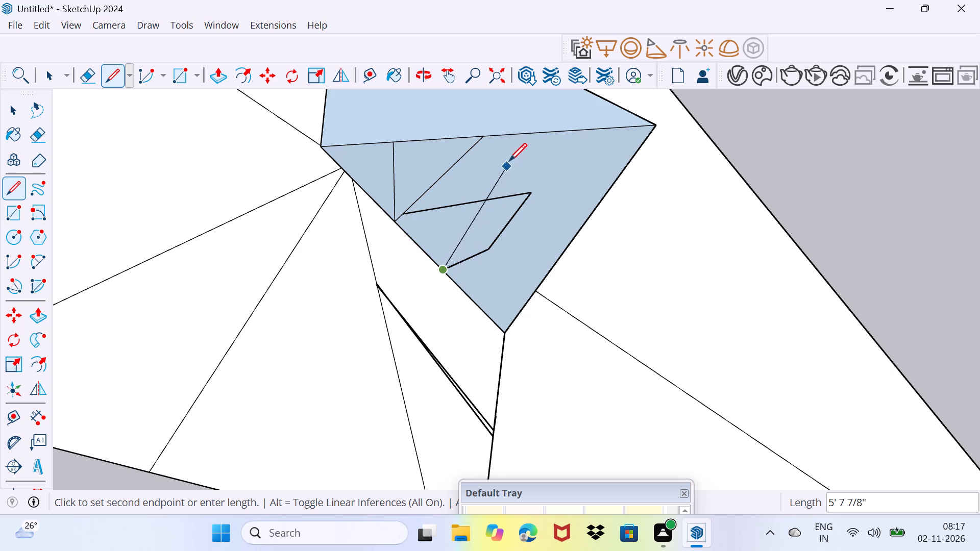
{"action": "left_click", "coordinate": [518, 132]}
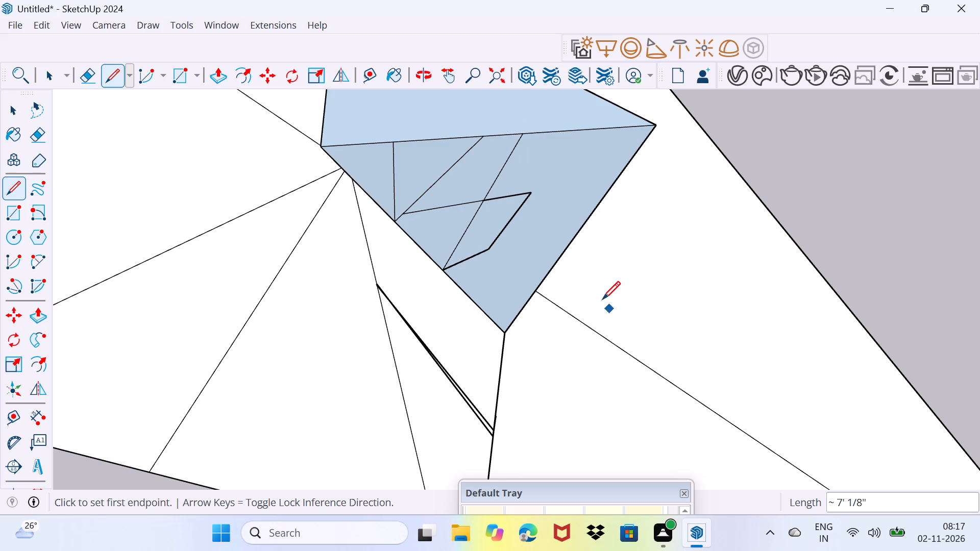
Draw three connected lines inward from the triangle's outer edge, closing a small four-sided face with a last line about 3' 5" long.
{"action": "left_click", "coordinate": [550, 271]}
{"action": "left_click", "coordinate": [541, 240]}
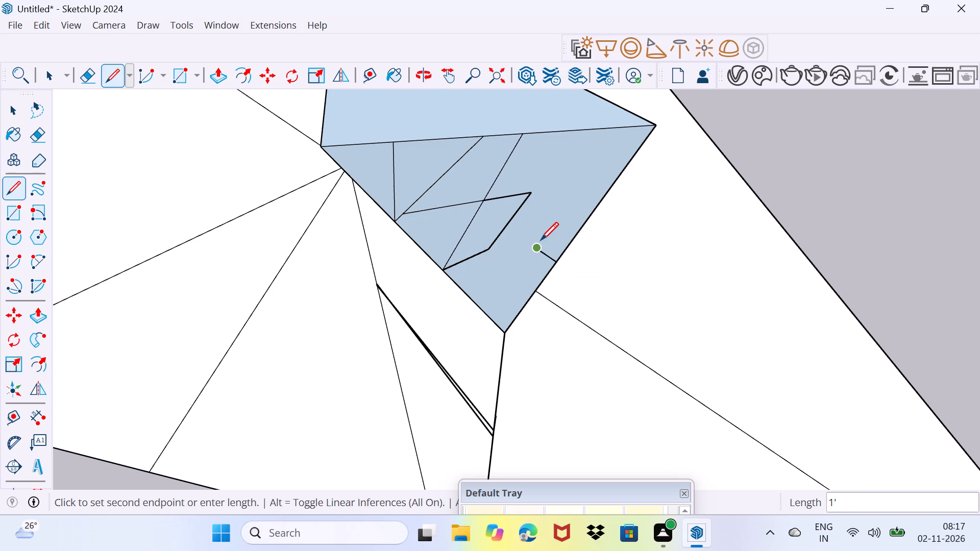
{"action": "left_click", "coordinate": [546, 232]}
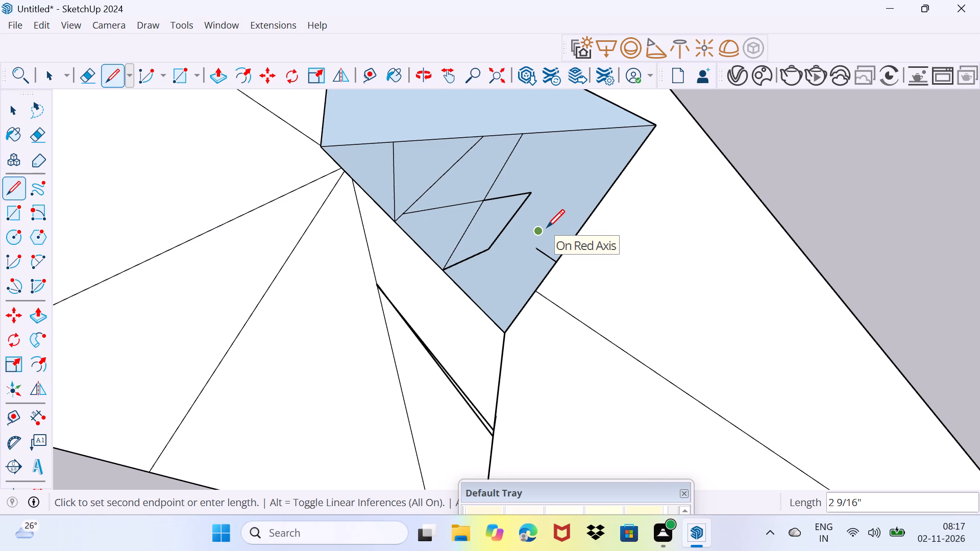
{"action": "left_click", "coordinate": [547, 227]}
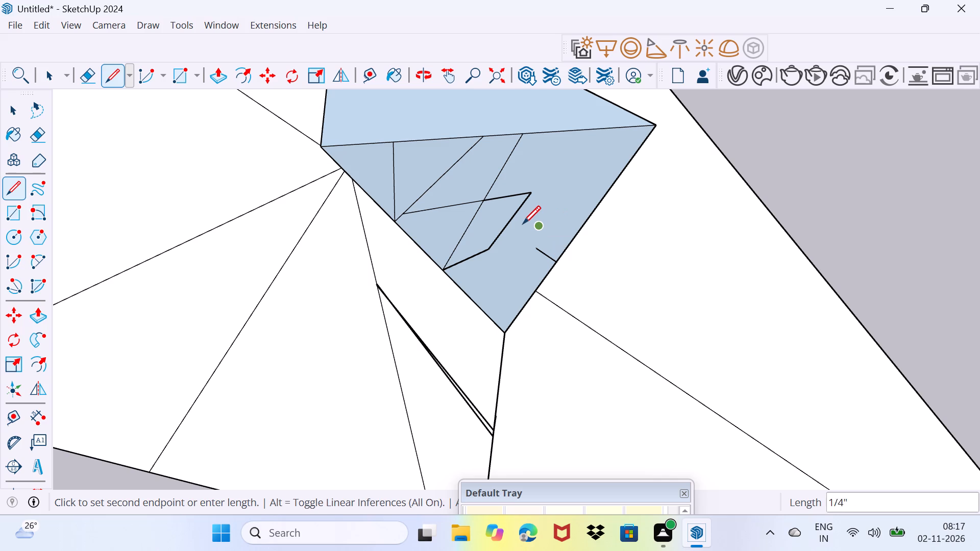
{"action": "left_click", "coordinate": [523, 223]}
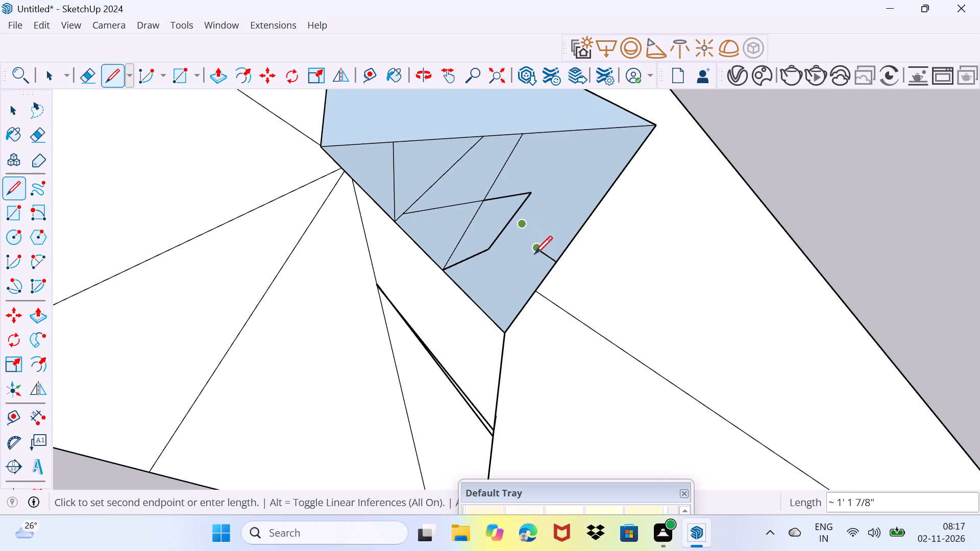
{"action": "left_click", "coordinate": [534, 254]}
{"action": "left_click", "coordinate": [533, 248]}
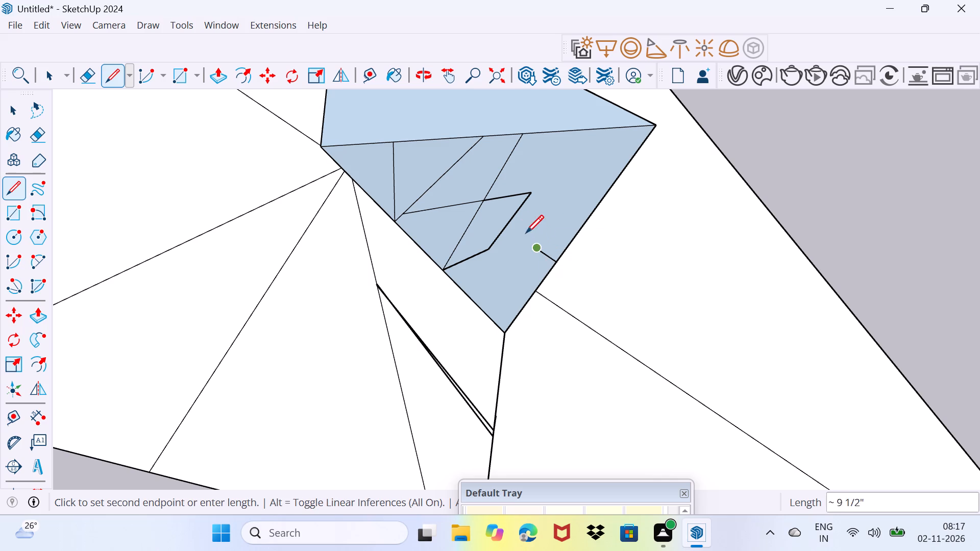
{"action": "left_click", "coordinate": [522, 221]}
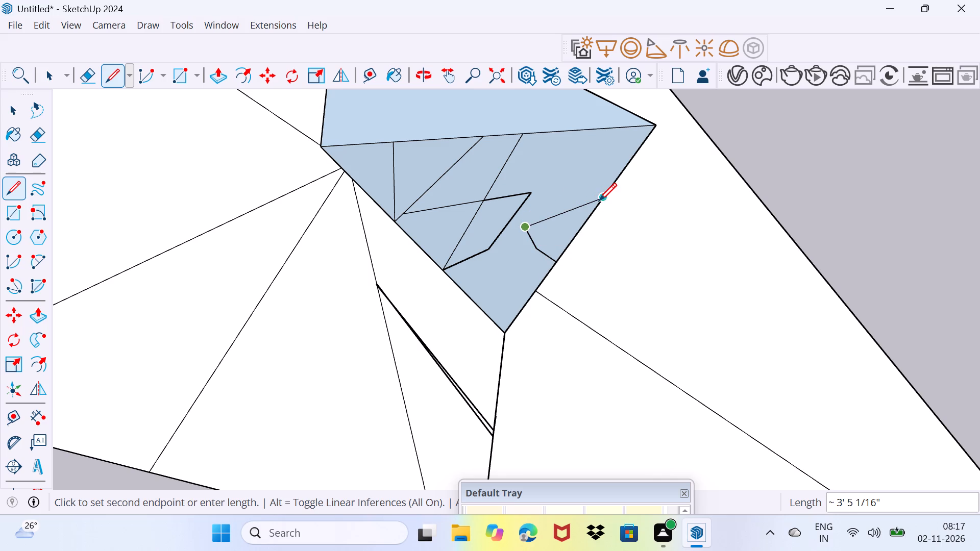
{"action": "left_click", "coordinate": [600, 201]}
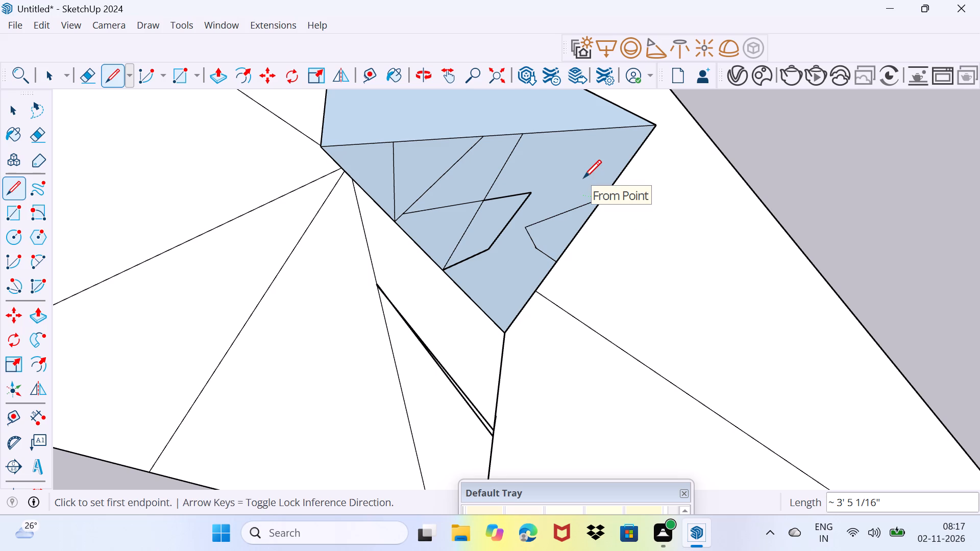
Draw a short two-segment bent stroke on the triangle above the small four-sided face.
{"action": "left_click", "coordinate": [583, 178]}
{"action": "left_click", "coordinate": [571, 167]}
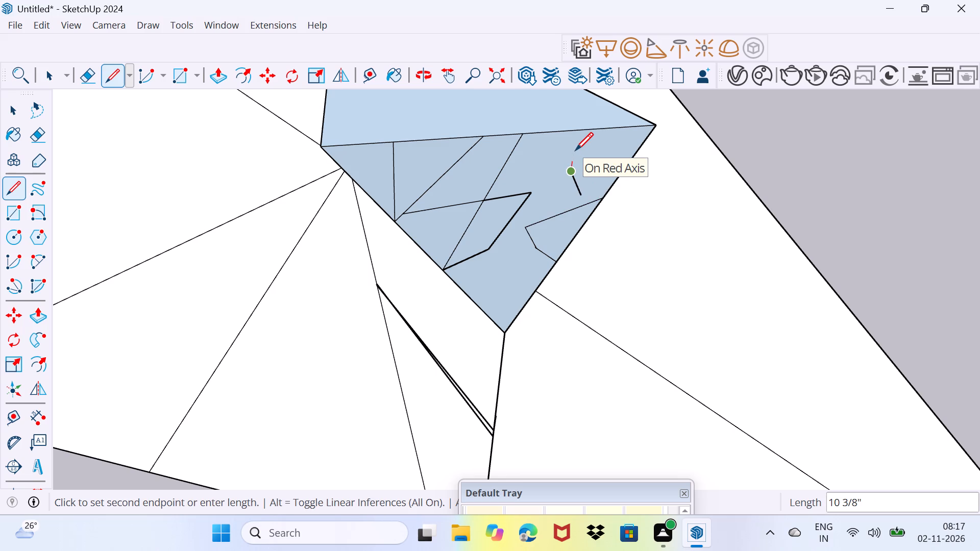
{"action": "left_click", "coordinate": [575, 150]}
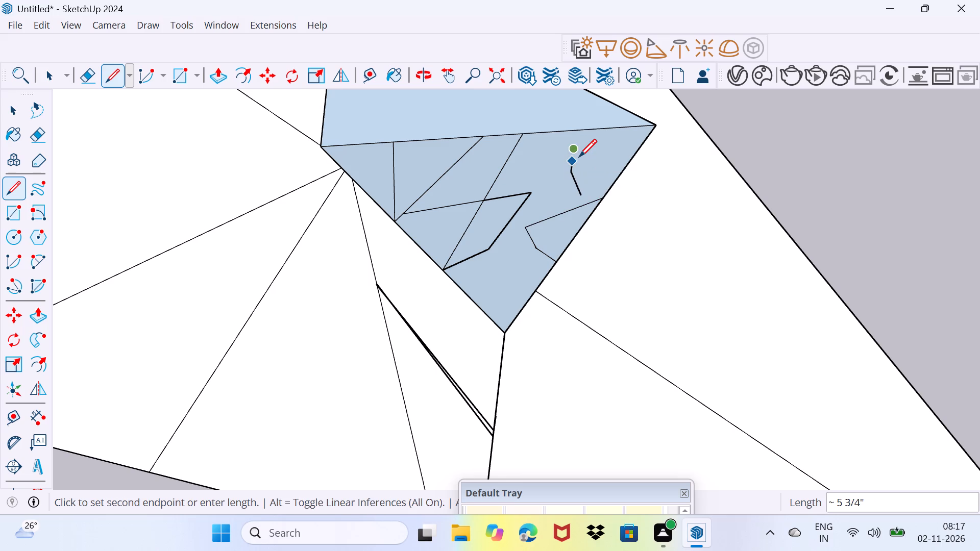
{"action": "left_click", "coordinate": [579, 157]}
Draw a bent stroke across the existing two-segment stroke on the side triangle, ending in a short hook.
{"action": "left_click", "coordinate": [616, 156]}
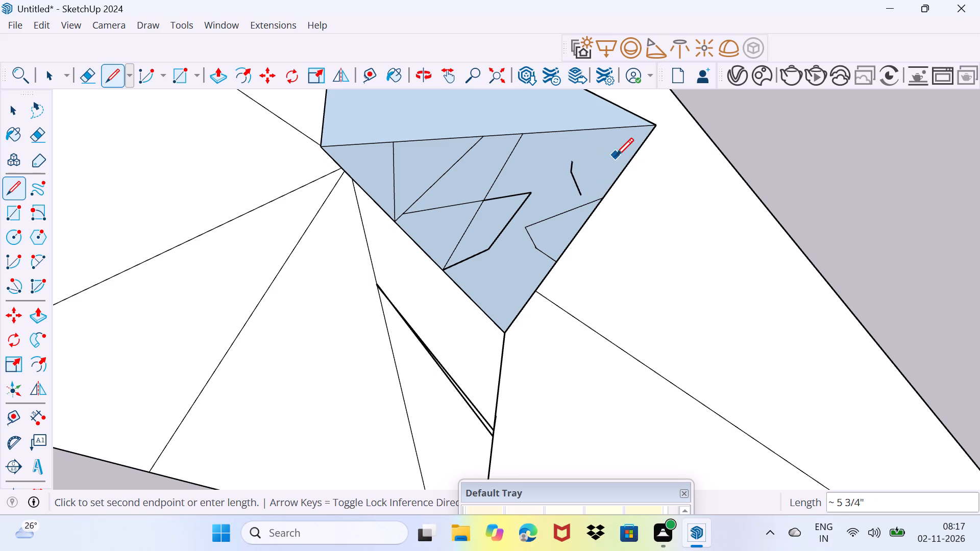
{"action": "left_click", "coordinate": [608, 160]}
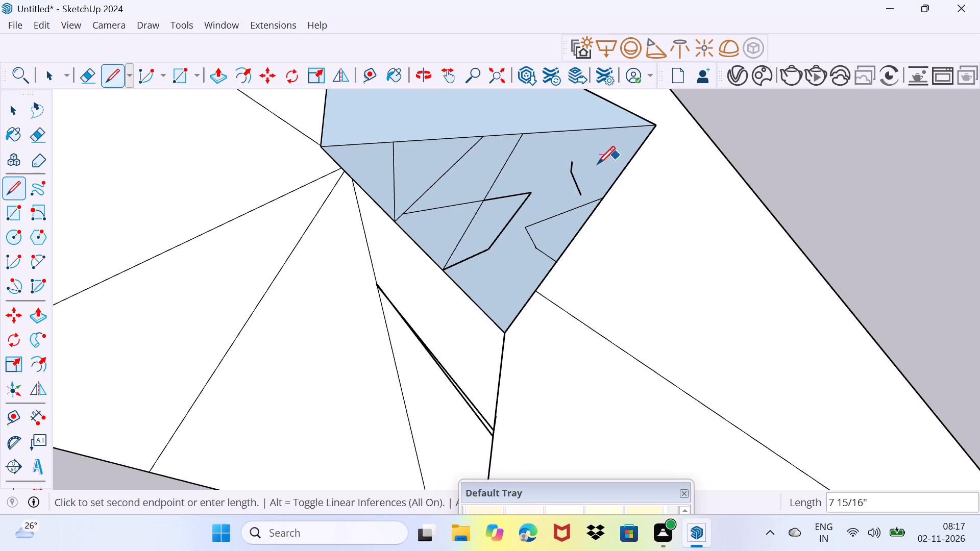
{"action": "left_click", "coordinate": [591, 162]}
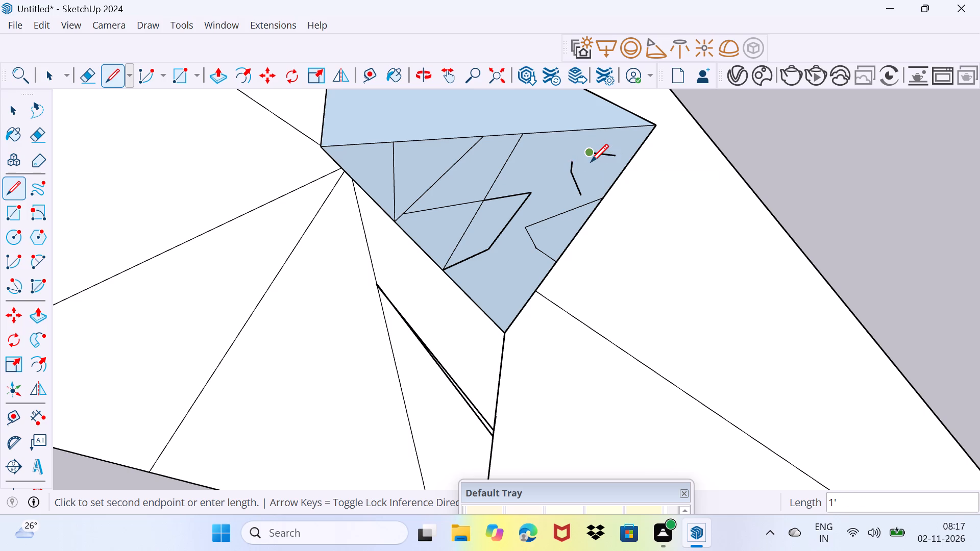
{"action": "left_click", "coordinate": [591, 162]}
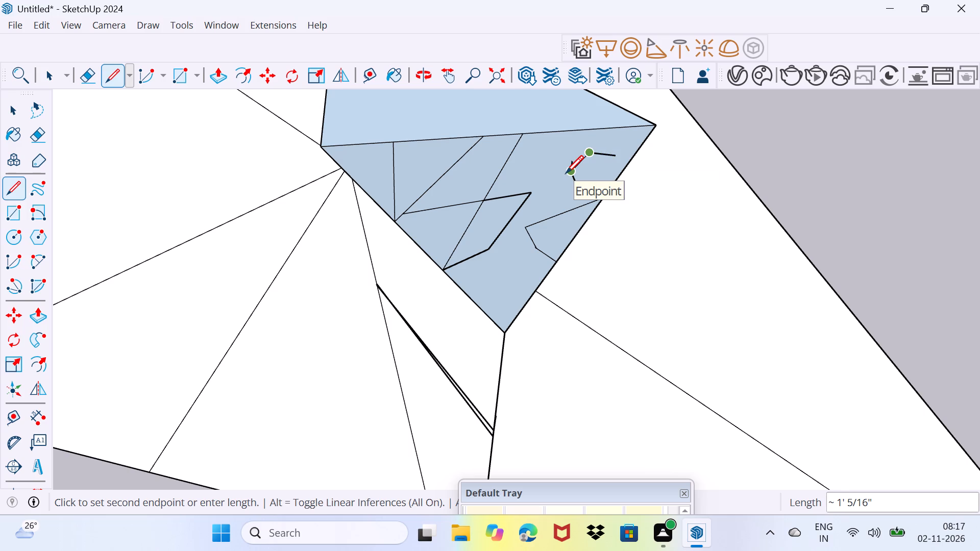
{"action": "left_click", "coordinate": [566, 173]}
{"action": "left_click", "coordinate": [542, 188]}
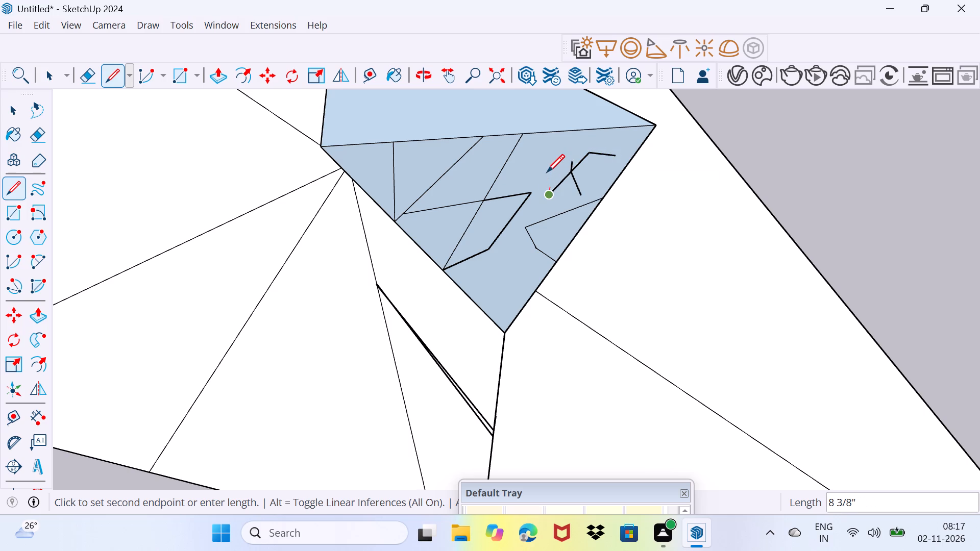
{"action": "left_click", "coordinate": [547, 172]}
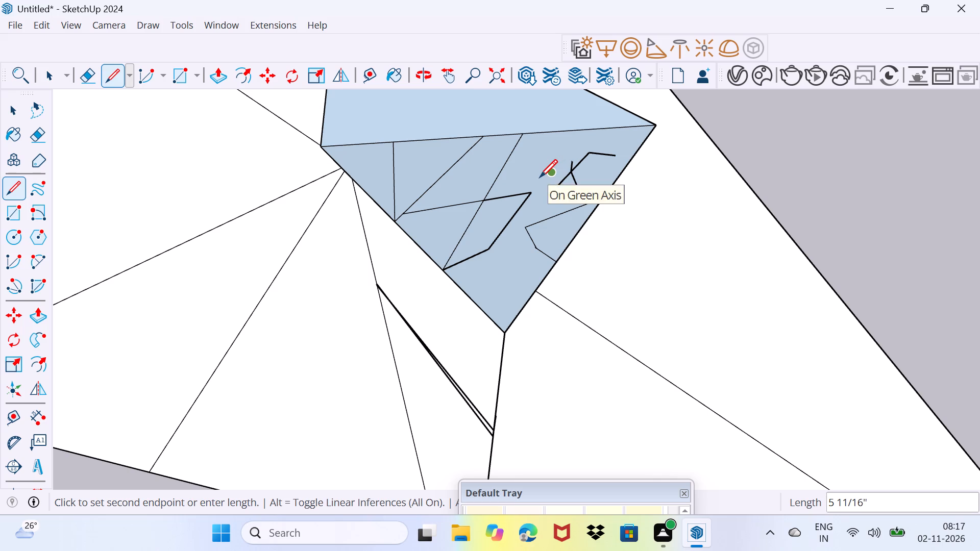
{"action": "left_click", "coordinate": [540, 177]}
Draw a small V-shaped stroke on the side triangle, between the hooked stroke and the nearest dividing line.
{"action": "left_click", "coordinate": [545, 163]}
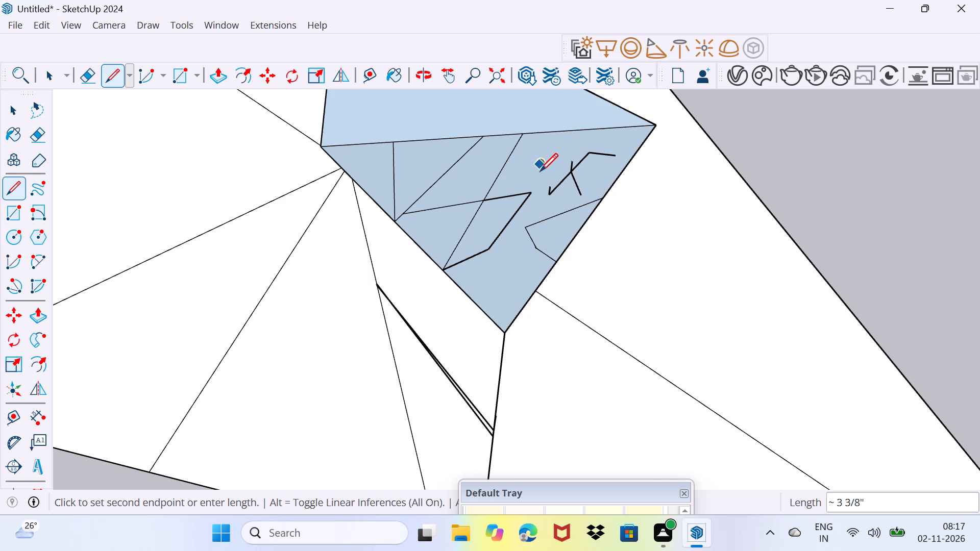
{"action": "left_click", "coordinate": [528, 184]}
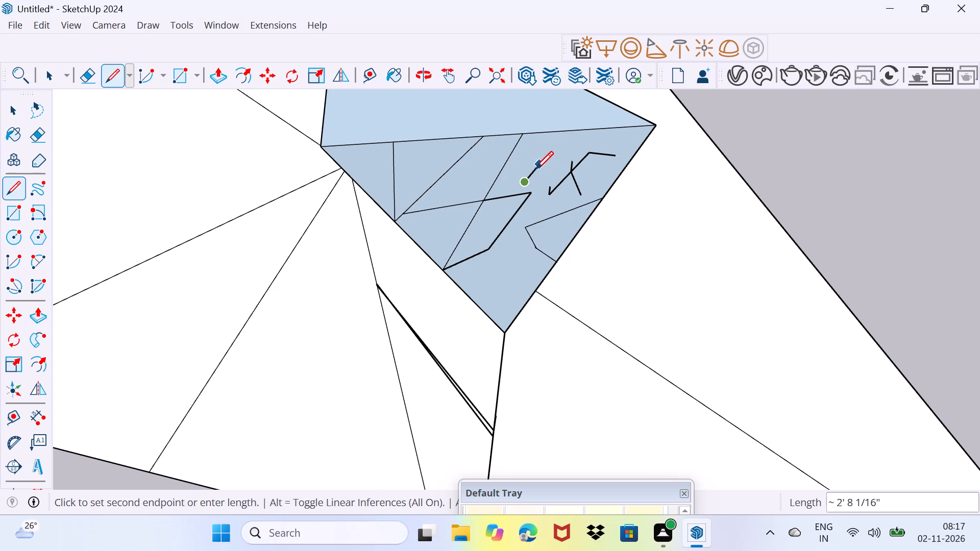
{"action": "left_click", "coordinate": [544, 158]}
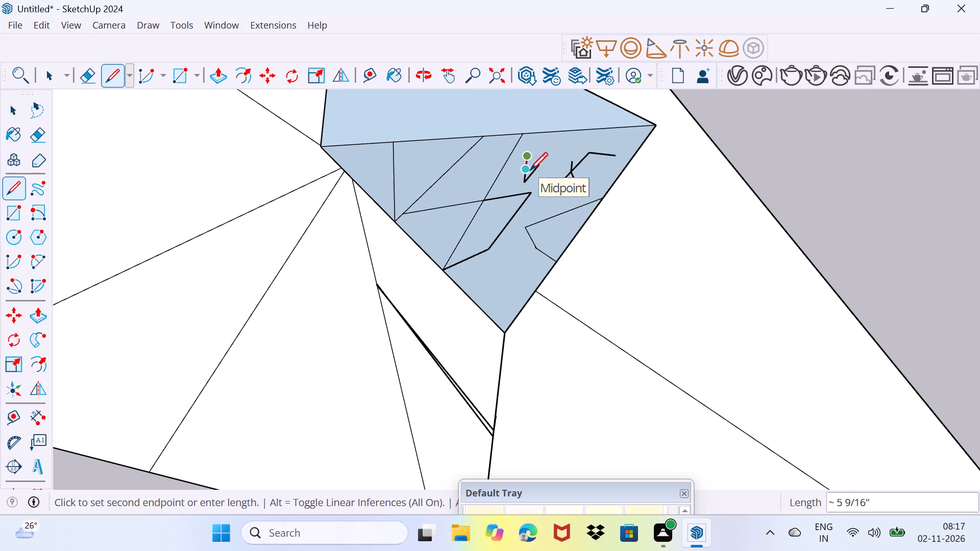
{"action": "left_click", "coordinate": [530, 170]}
Draw a line chain from beside the V-shaped stroke past the solid and up to its outer corner, closing an outer triangle with a 6' 2" line.
{"action": "left_click", "coordinate": [548, 156]}
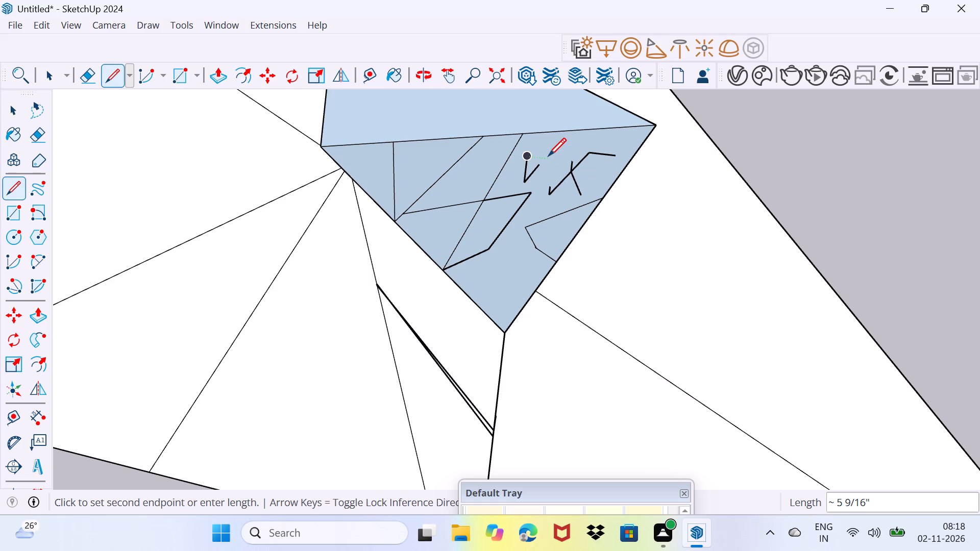
{"action": "left_click", "coordinate": [522, 205]}
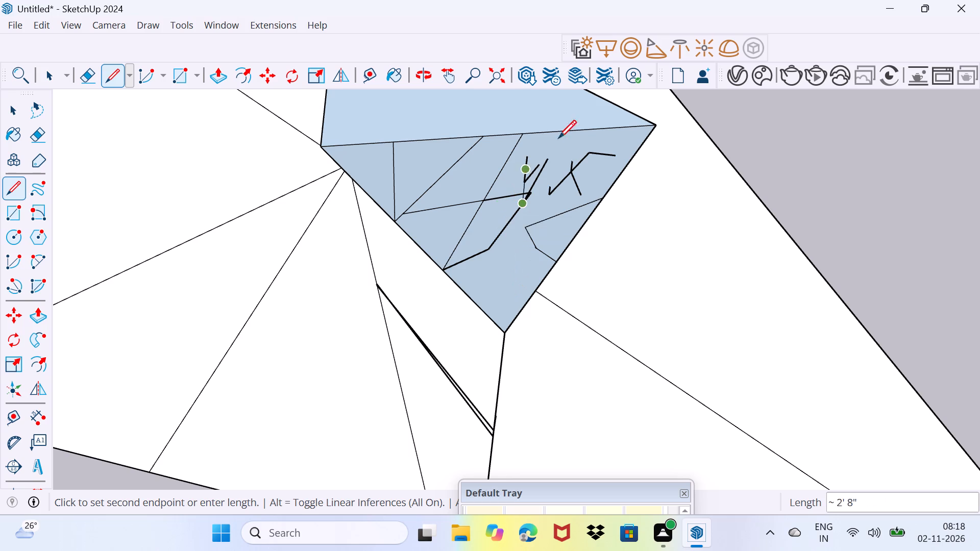
{"action": "left_click", "coordinate": [629, 311]}
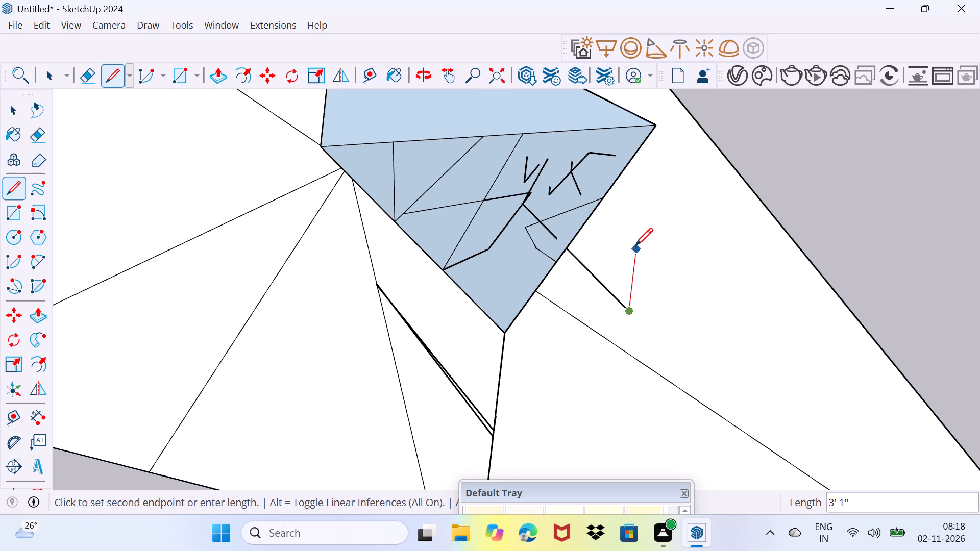
{"action": "left_click", "coordinate": [651, 133]}
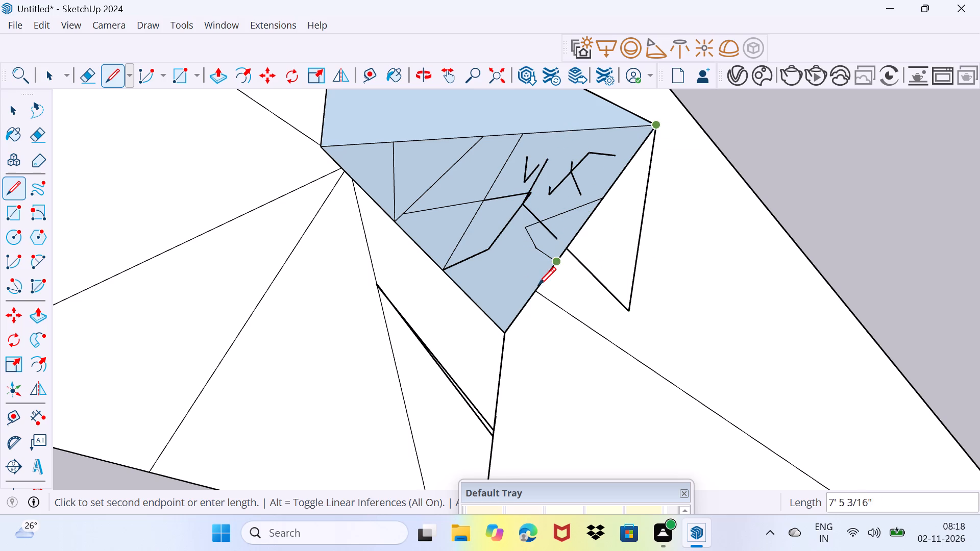
{"action": "middle_click_drag", "start_coordinate": [646, 262], "coordinate": [417, 294]}
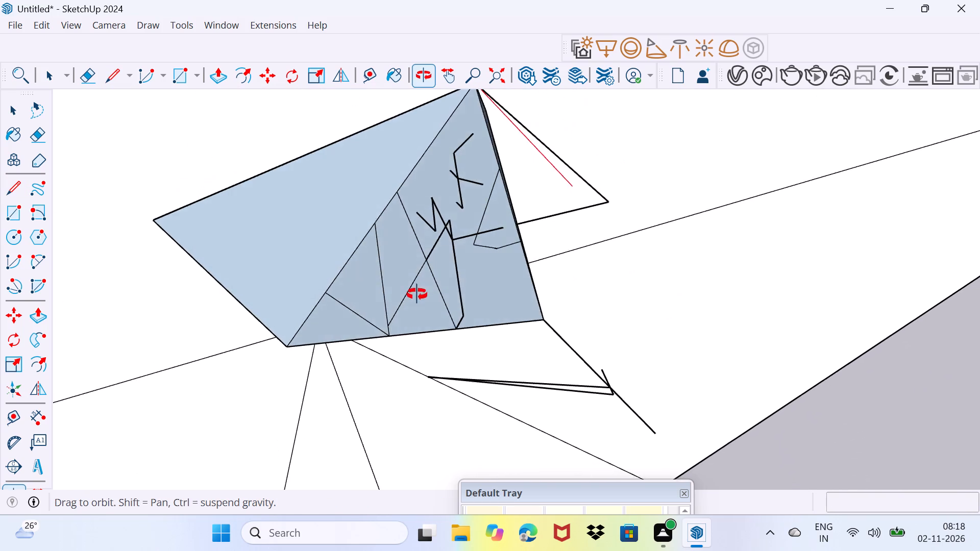
{"action": "middle_click_drag", "start_coordinate": [417, 294], "coordinate": [512, 88]}
{"action": "middle_click_drag", "start_coordinate": [542, 321], "coordinate": [114, 217]}
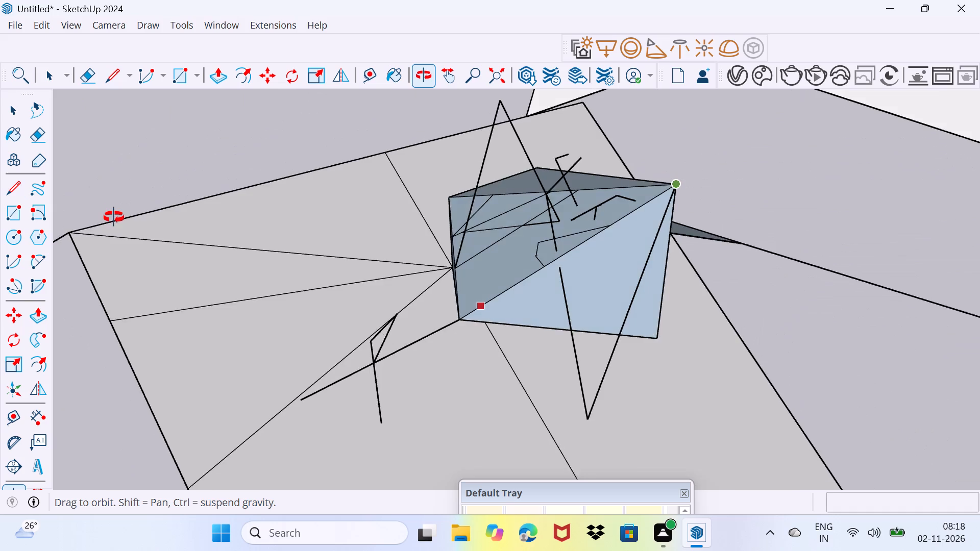
{"action": "middle_click_drag", "start_coordinate": [114, 217], "coordinate": [171, 130]}
{"action": "scroll", "coordinate": [506, 295], "scroll_direction": "up", "scroll_amount": 2}
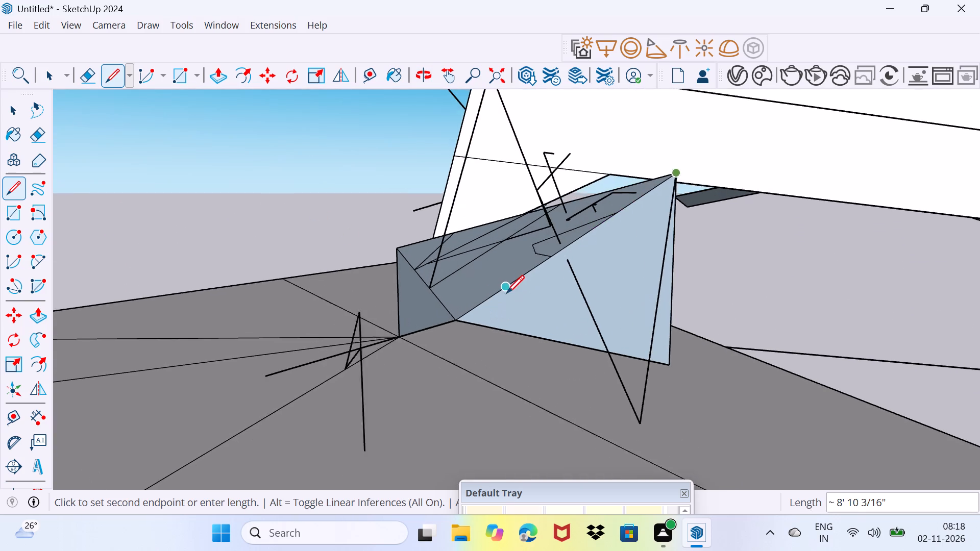
{"action": "scroll", "coordinate": [506, 293], "scroll_direction": "up", "scroll_amount": 1}
{"action": "scroll", "coordinate": [566, 296], "scroll_direction": "up", "scroll_amount": 7}
{"action": "scroll", "coordinate": [589, 235], "scroll_direction": "up", "scroll_amount": 3}
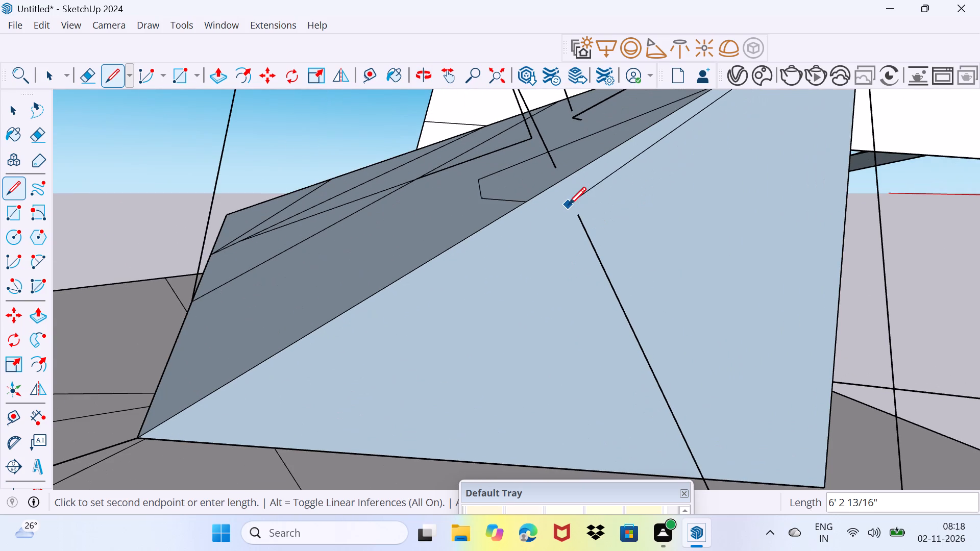
{"action": "left_click", "coordinate": [578, 218]}
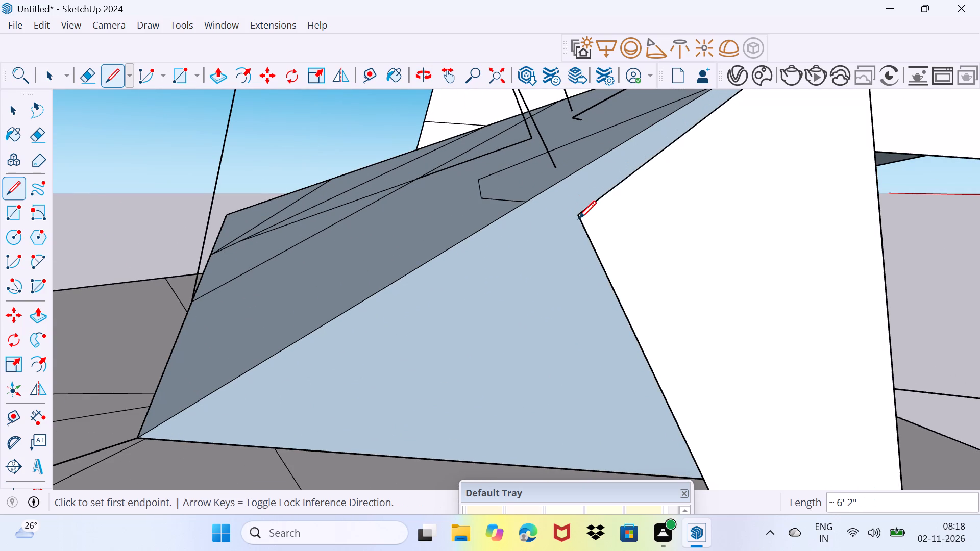
Start a line on the slanted edge of the solid's narrow side facet, heading into the adjoining dark face.
{"action": "scroll", "coordinate": [551, 261], "scroll_direction": "down", "scroll_amount": 3}
{"action": "scroll", "coordinate": [534, 298], "scroll_direction": "down", "scroll_amount": 5}
{"action": "middle_click_drag", "start_coordinate": [502, 366], "coordinate": [748, 367]}
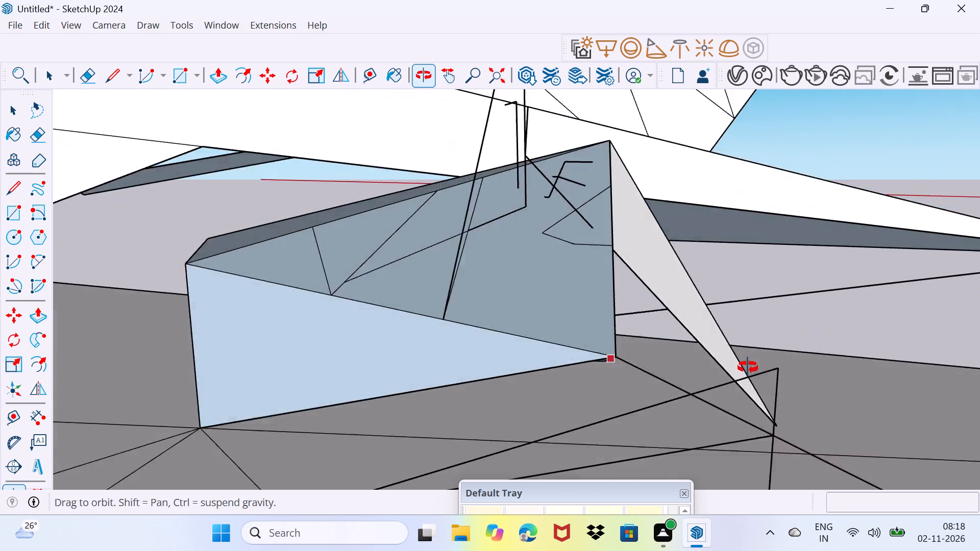
{"action": "middle_click_drag", "start_coordinate": [748, 367], "coordinate": [471, 357]}
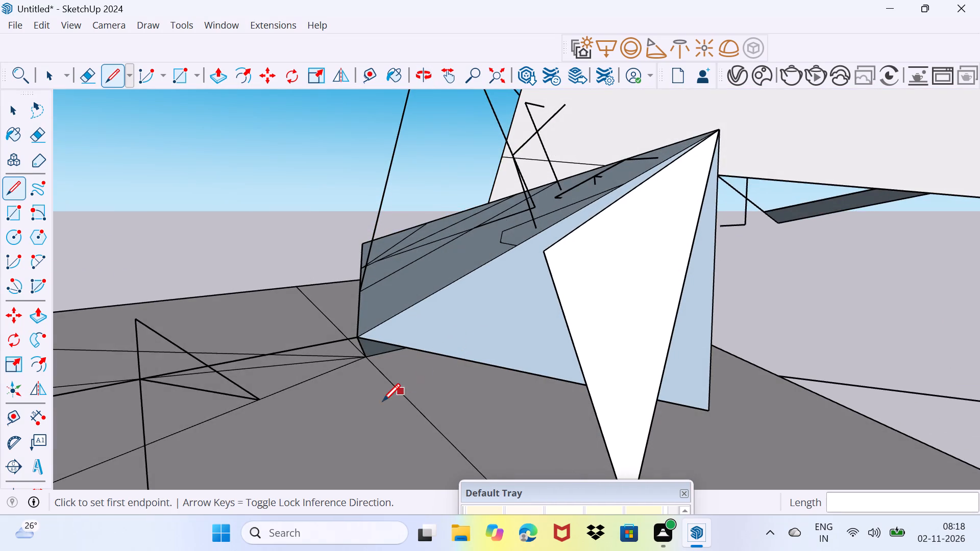
{"action": "scroll", "coordinate": [382, 401], "scroll_direction": "up", "scroll_amount": 4}
{"action": "middle_click_drag", "start_coordinate": [386, 404], "coordinate": [426, 342]}
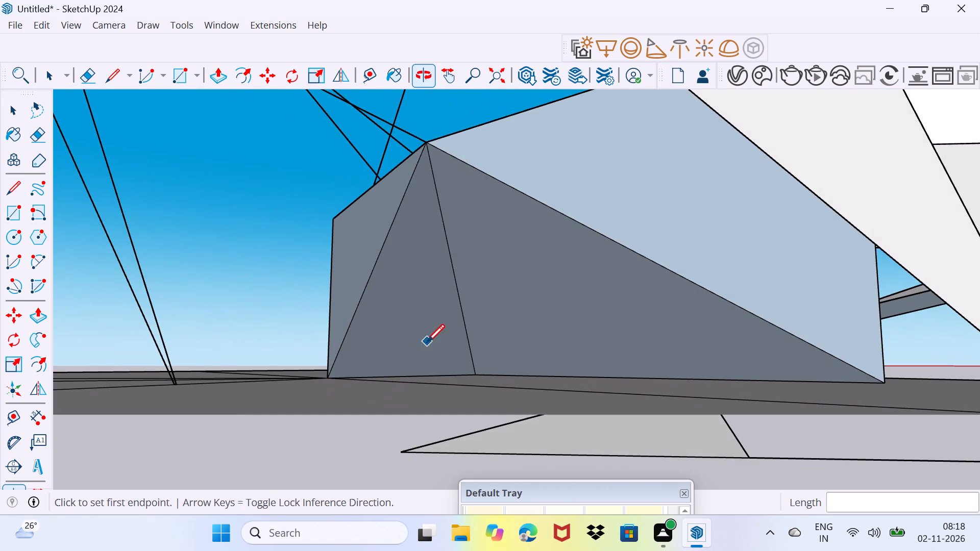
{"action": "scroll", "coordinate": [439, 337], "scroll_direction": "up", "scroll_amount": 3}
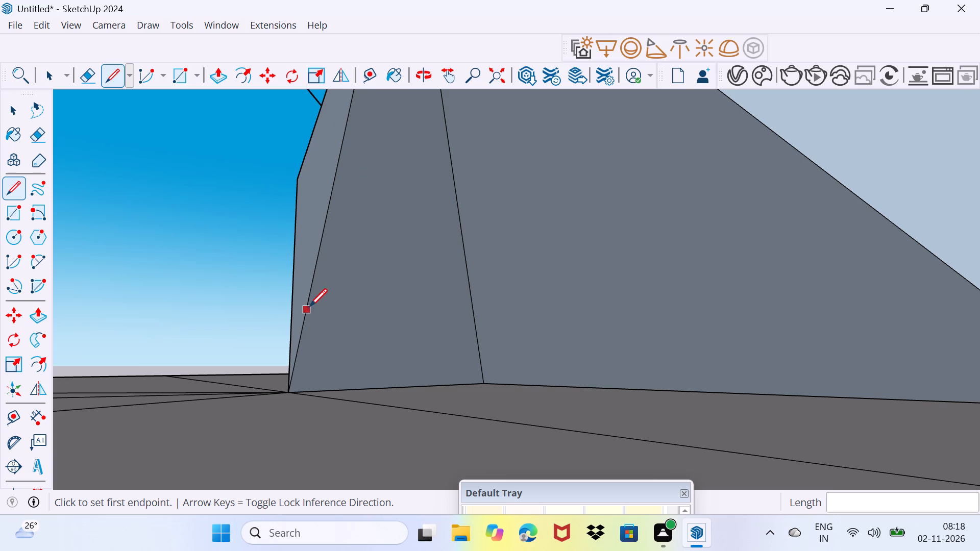
{"action": "left_click", "coordinate": [312, 282]}
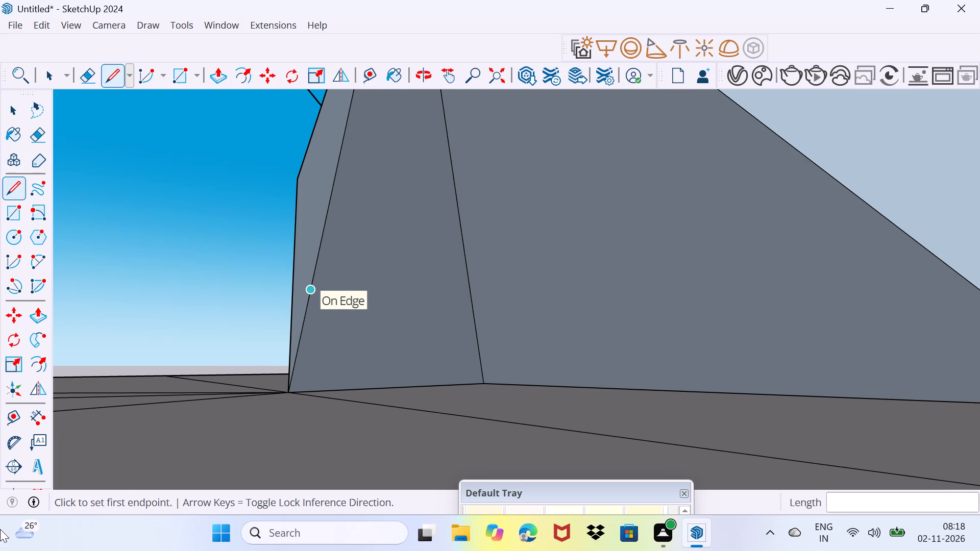
{"action": "left_click", "coordinate": [354, 260]}
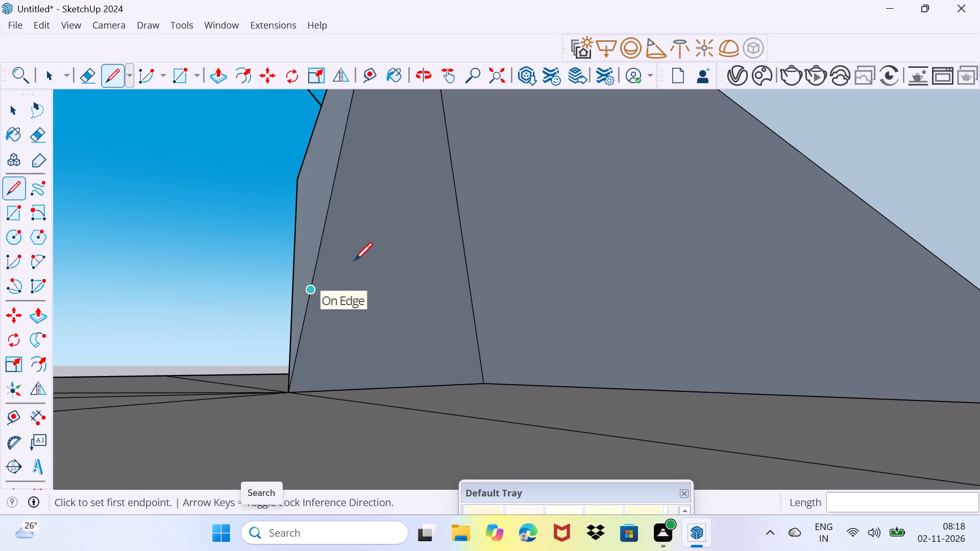
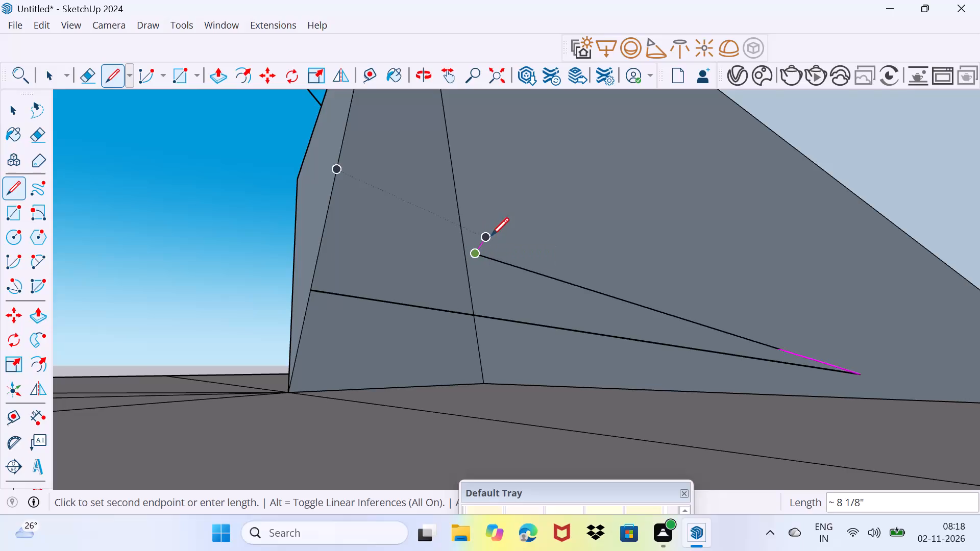
Continue the line chain on the dark face with a short hook, a V touching the lower long line, and a 3' 6 7/8" rise to a peak.
{"action": "left_click", "coordinate": [493, 234]}
{"action": "left_click", "coordinate": [452, 313]}
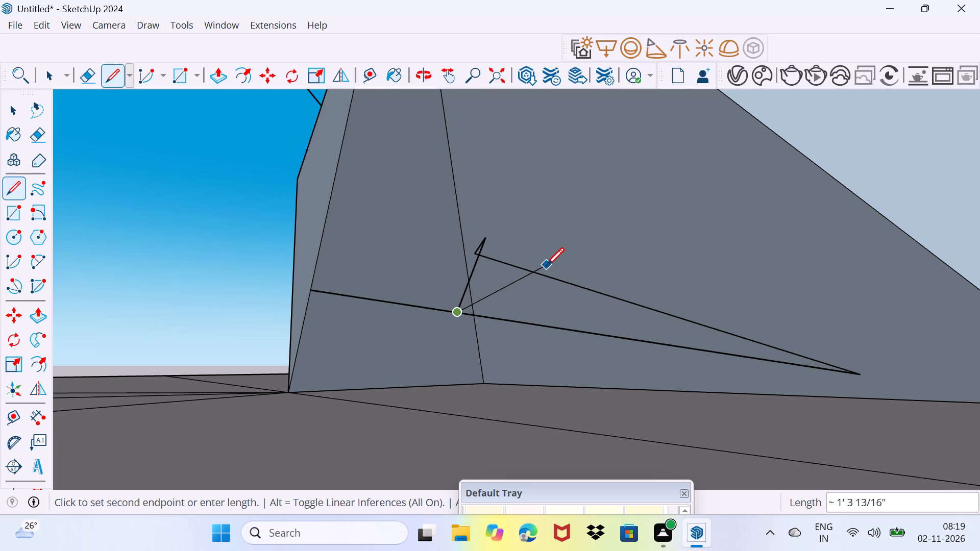
{"action": "left_click", "coordinate": [560, 261]}
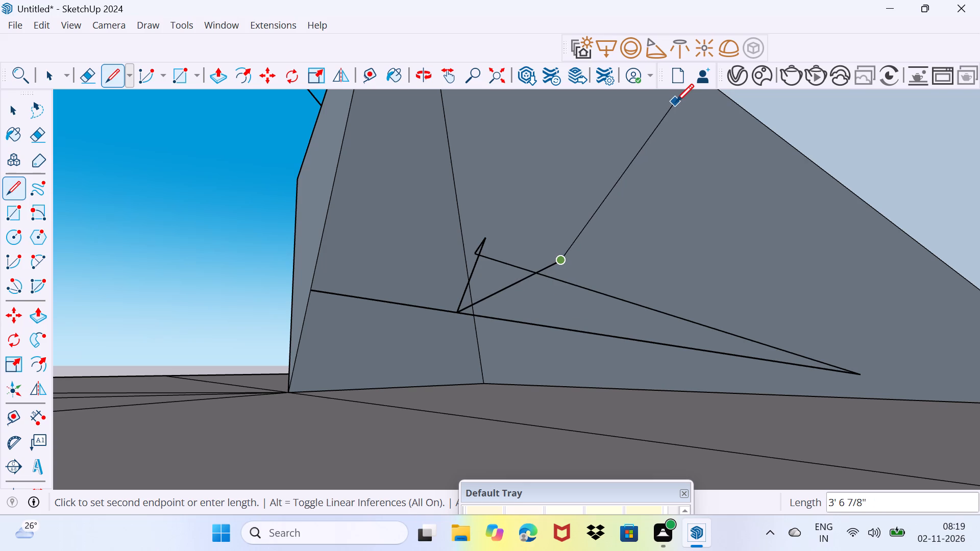
{"action": "left_click", "coordinate": [676, 102]}
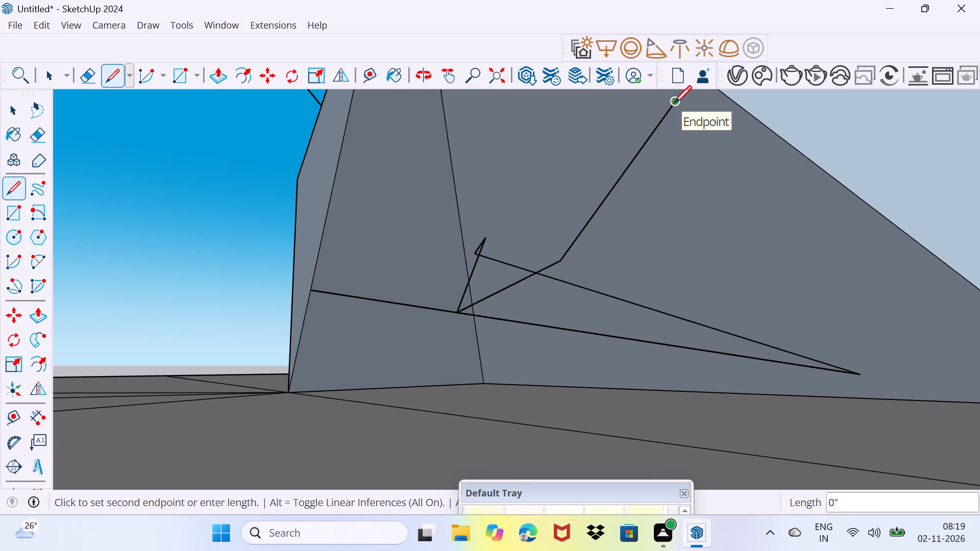
{"action": "left_click", "coordinate": [674, 103]}
{"action": "left_click", "coordinate": [674, 106]}
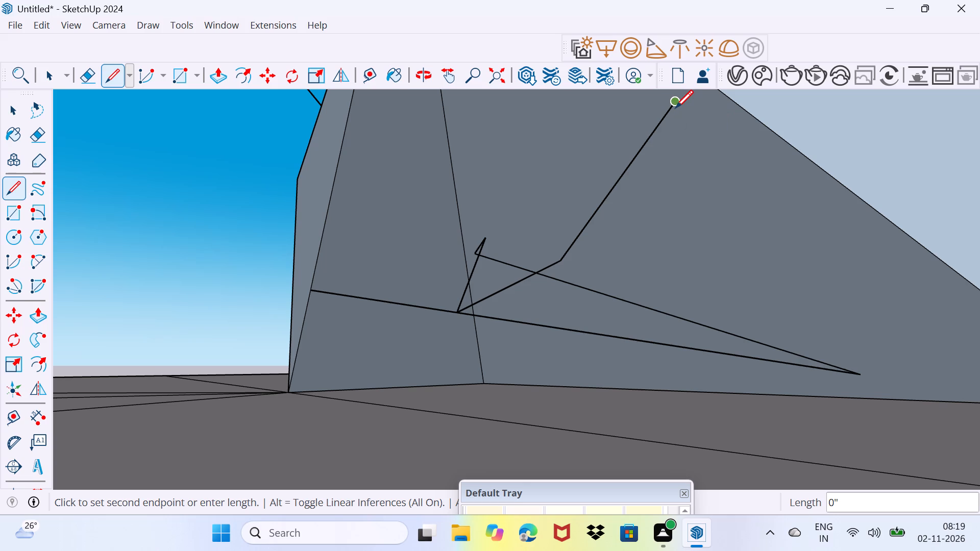
{"action": "left_click", "coordinate": [675, 108]}
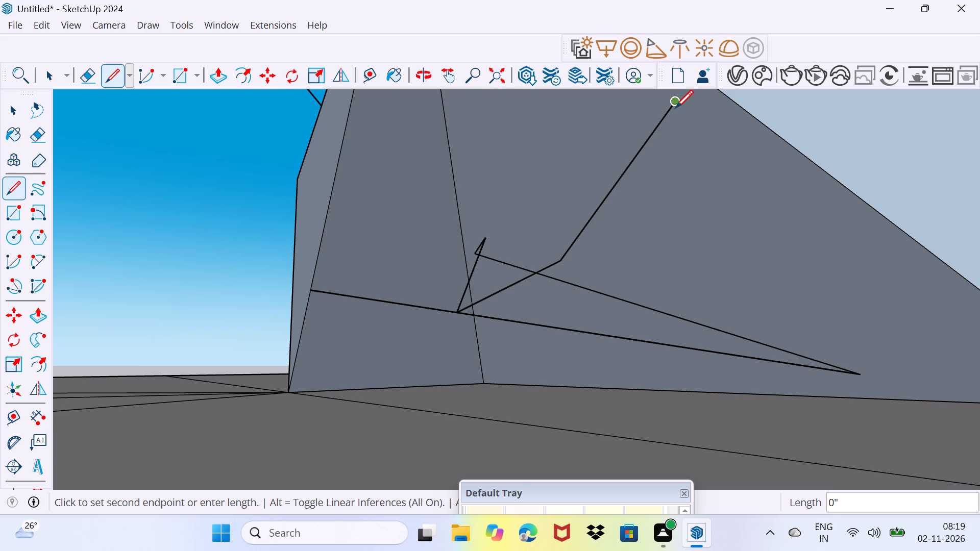
{"action": "left_click", "coordinate": [675, 108]}
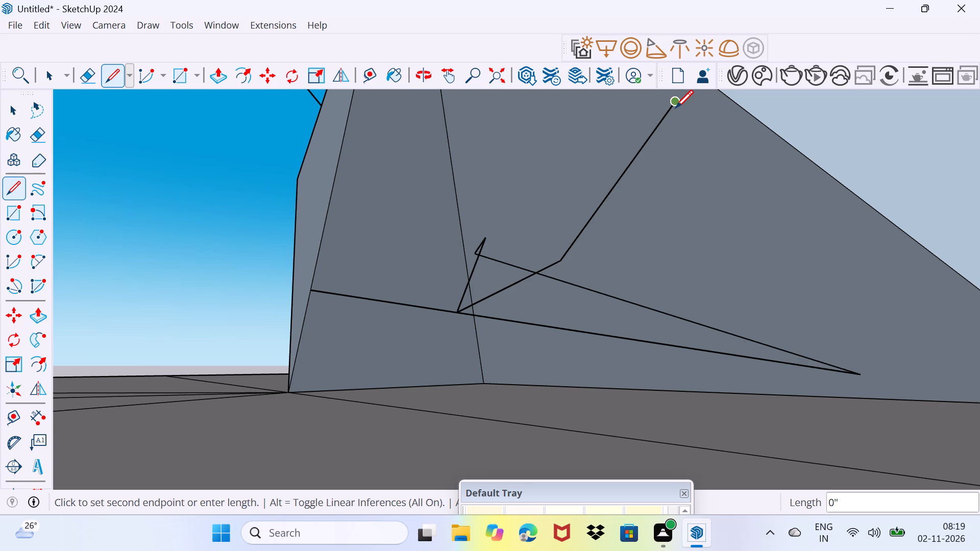
{"action": "left_click", "coordinate": [675, 108]}
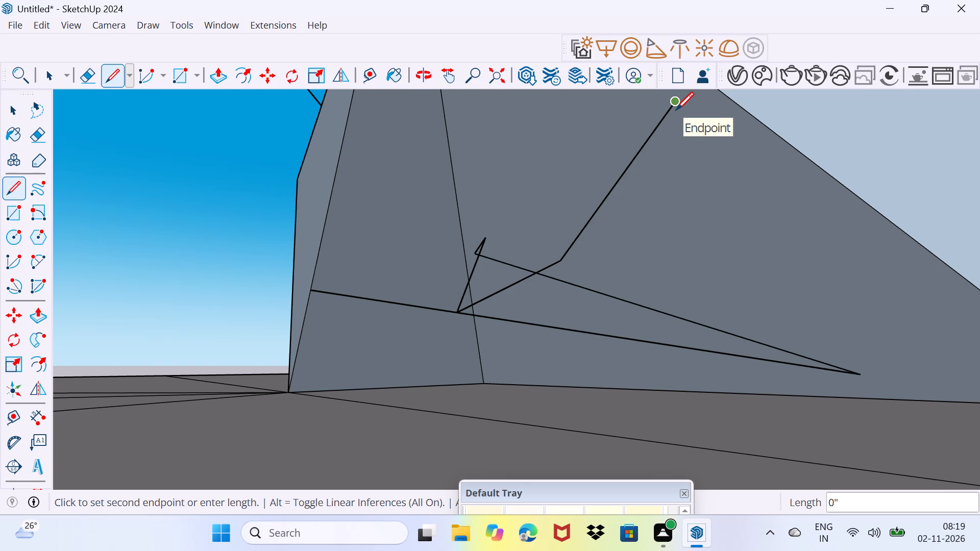
Extend the chain down from the peak into a small zigzag hook on the dark face, ending in a pointed tip.
{"action": "left_click", "coordinate": [692, 208]}
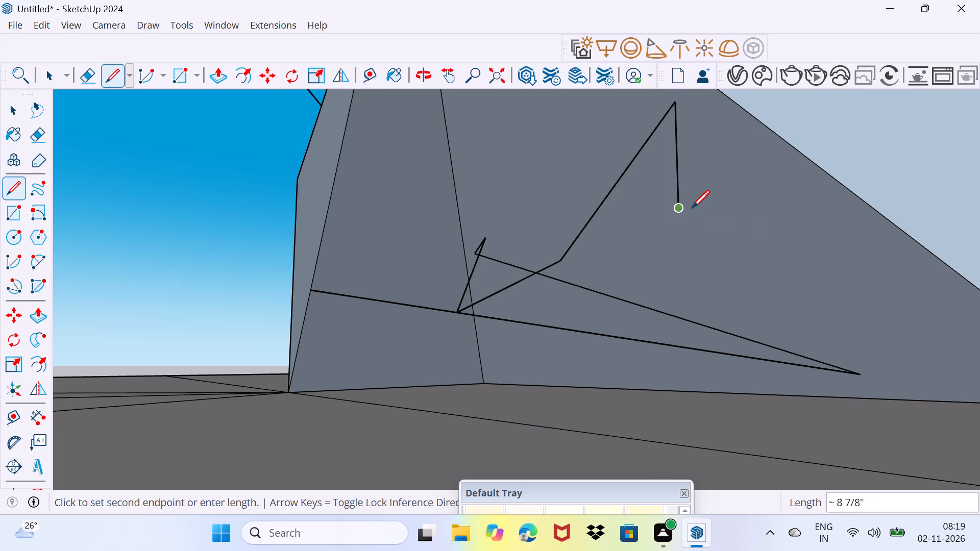
{"action": "left_click", "coordinate": [696, 224]}
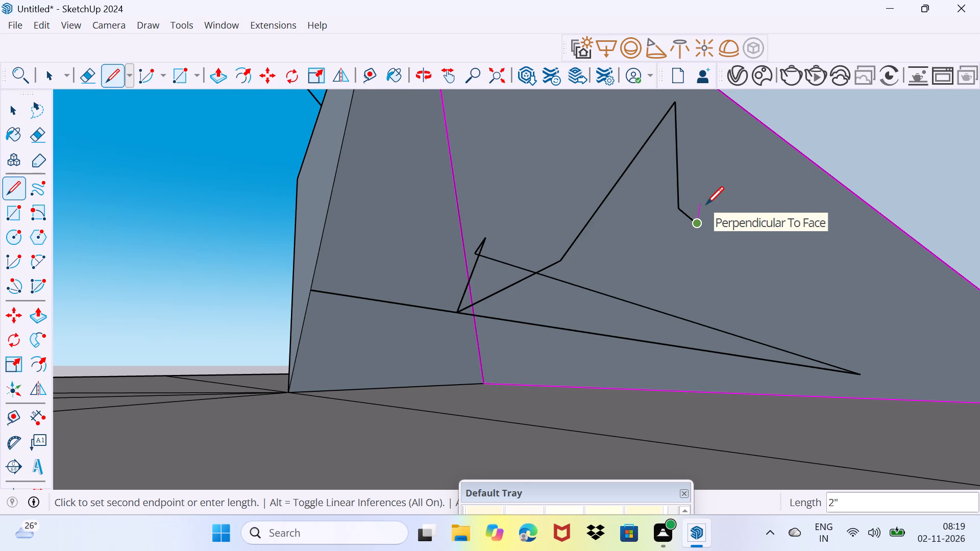
{"action": "left_click", "coordinate": [707, 205]}
{"action": "left_click", "coordinate": [707, 209]}
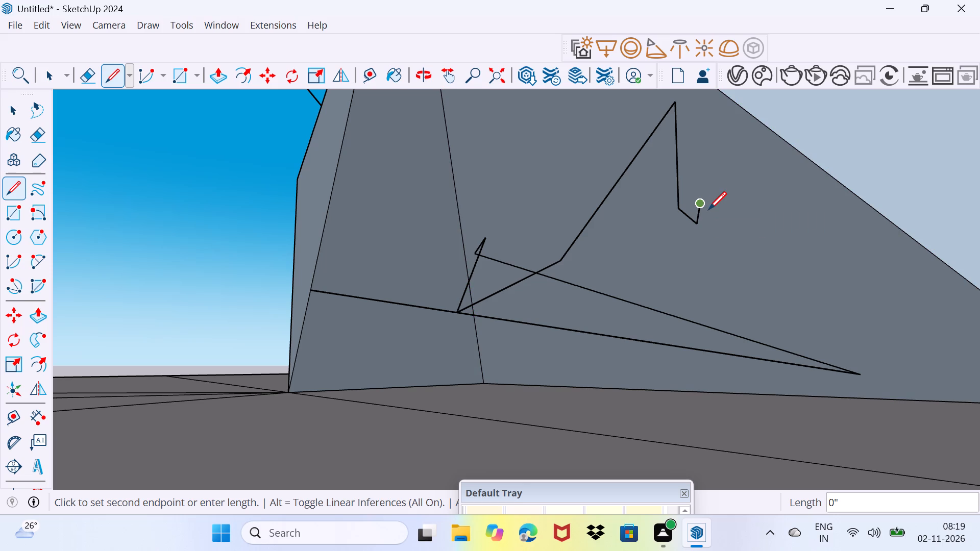
{"action": "left_click", "coordinate": [709, 209]}
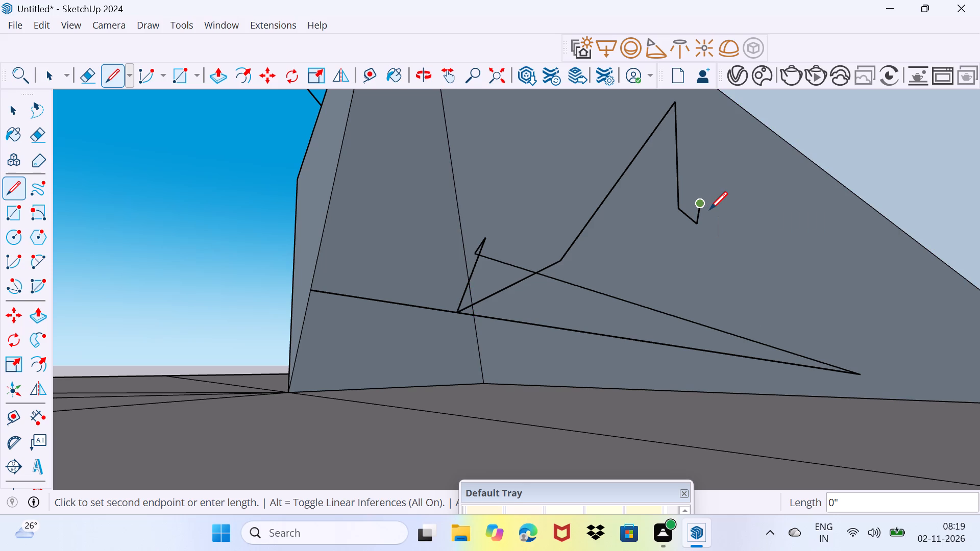
{"action": "left_click", "coordinate": [709, 209]}
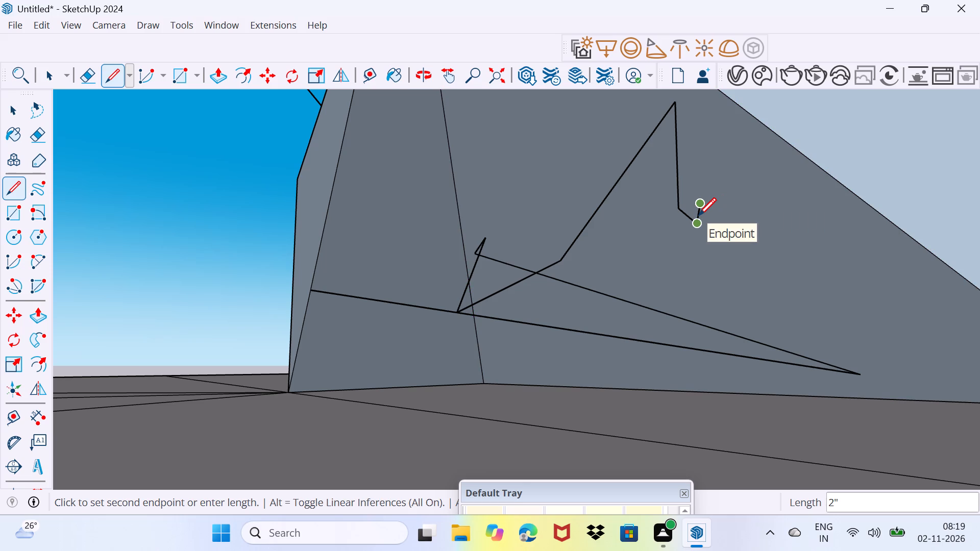
{"action": "left_click", "coordinate": [700, 213]}
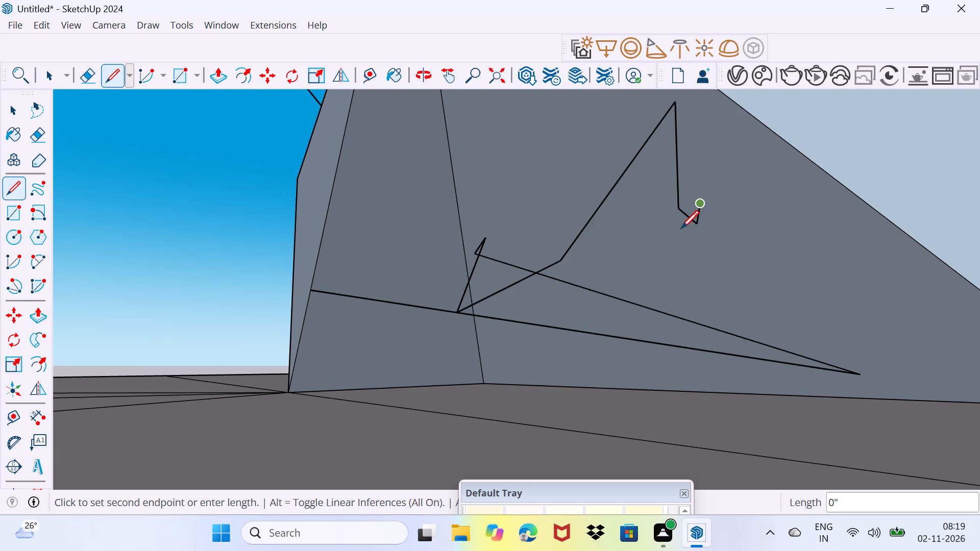
{"action": "left_click", "coordinate": [659, 249]}
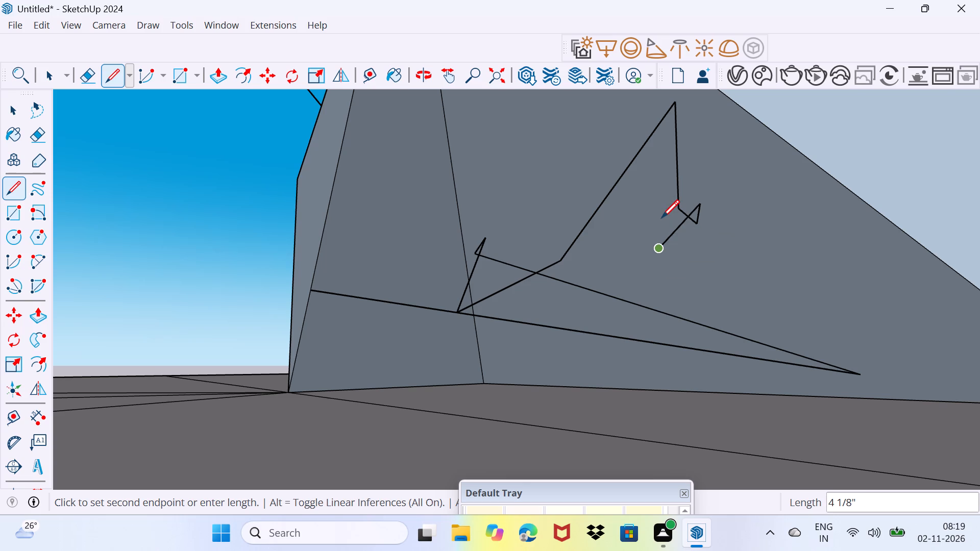
{"action": "left_click", "coordinate": [704, 192]}
Run the chain from the hook's tip back across the dividing edge, around the first short hook, and through a narrow spike below it.
{"action": "left_click", "coordinate": [448, 246]}
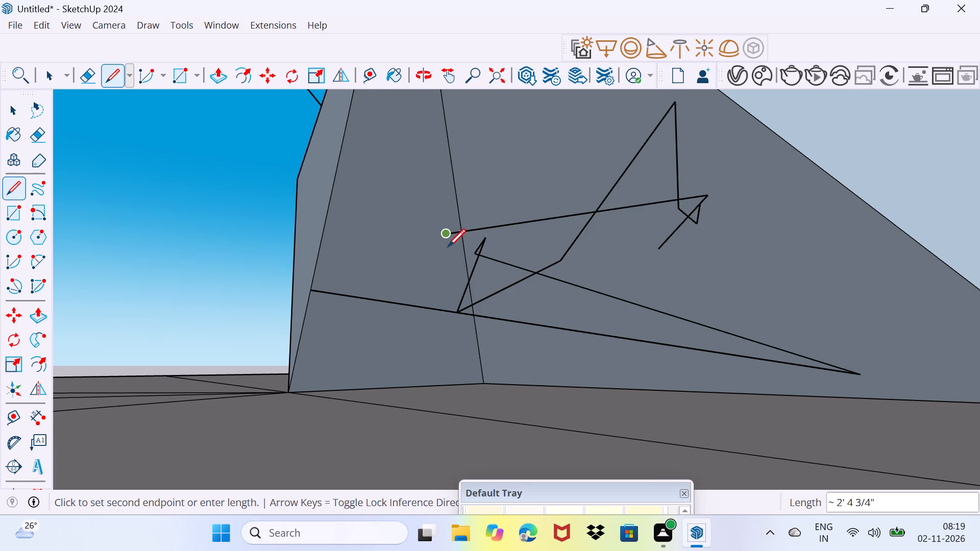
{"action": "left_click", "coordinate": [453, 280]}
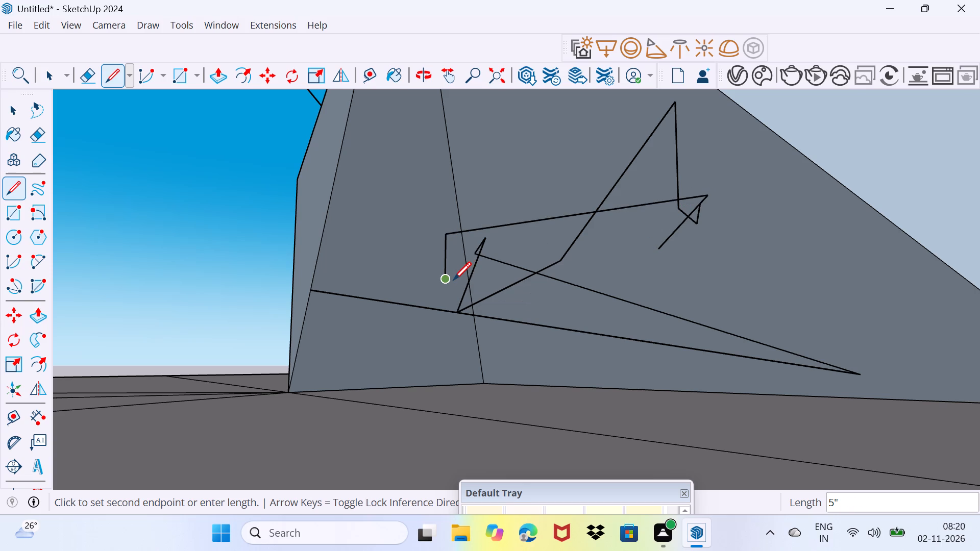
{"action": "left_click", "coordinate": [472, 288]}
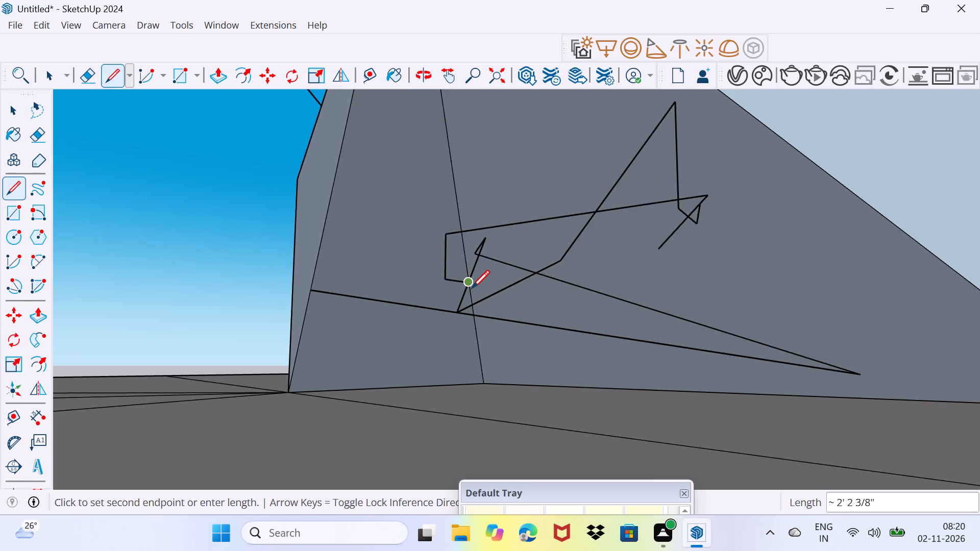
{"action": "left_click", "coordinate": [472, 288]}
{"action": "left_click", "coordinate": [421, 330]}
{"action": "left_click", "coordinate": [489, 295]}
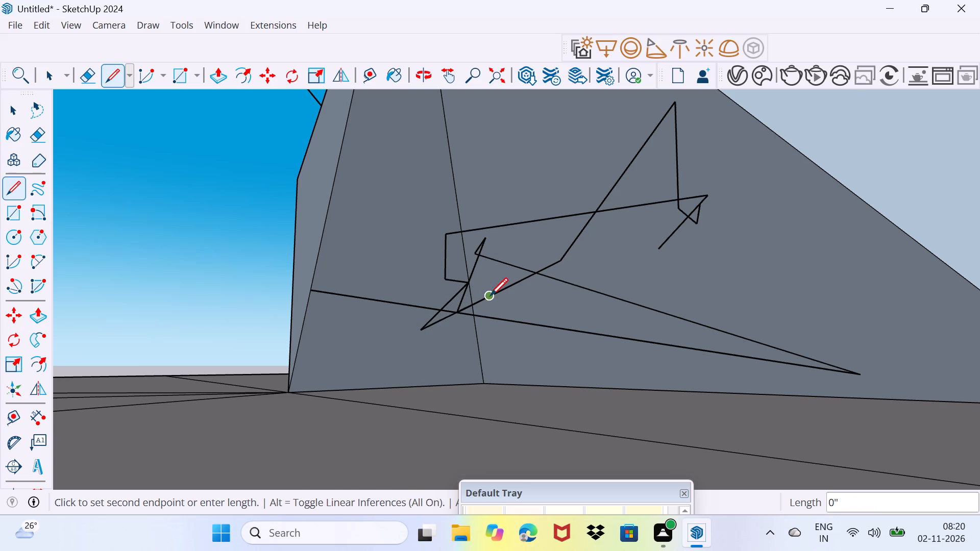
Draw a bent chain from the narrow spike, dipping below the lower long line and rising to the zigzag hook, closing a small face there.
{"action": "left_click", "coordinate": [511, 302]}
{"action": "left_click", "coordinate": [554, 338]}
{"action": "left_click", "coordinate": [559, 354]}
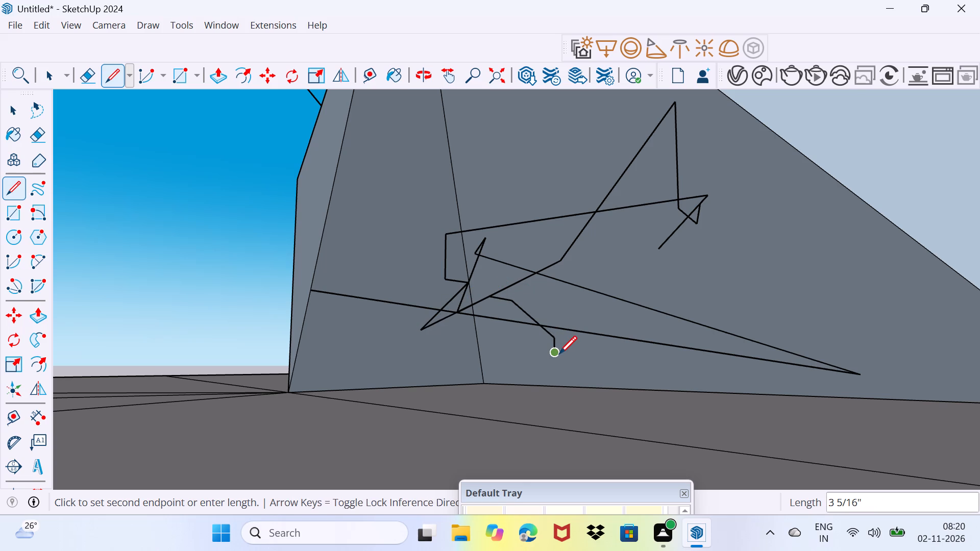
{"action": "left_click", "coordinate": [573, 323]}
{"action": "left_click", "coordinate": [592, 258]}
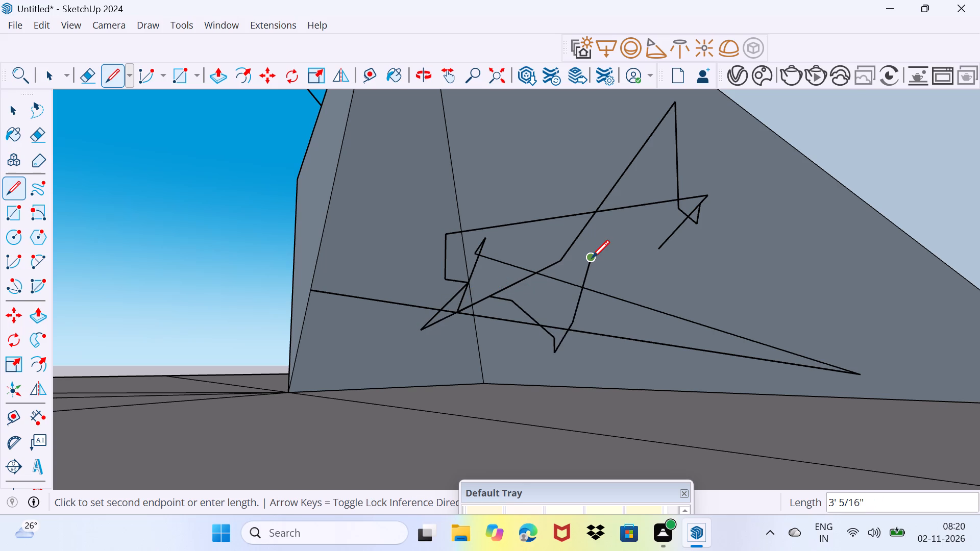
{"action": "left_click", "coordinate": [592, 258]}
{"action": "left_click", "coordinate": [693, 220]}
{"action": "left_click", "coordinate": [694, 221]}
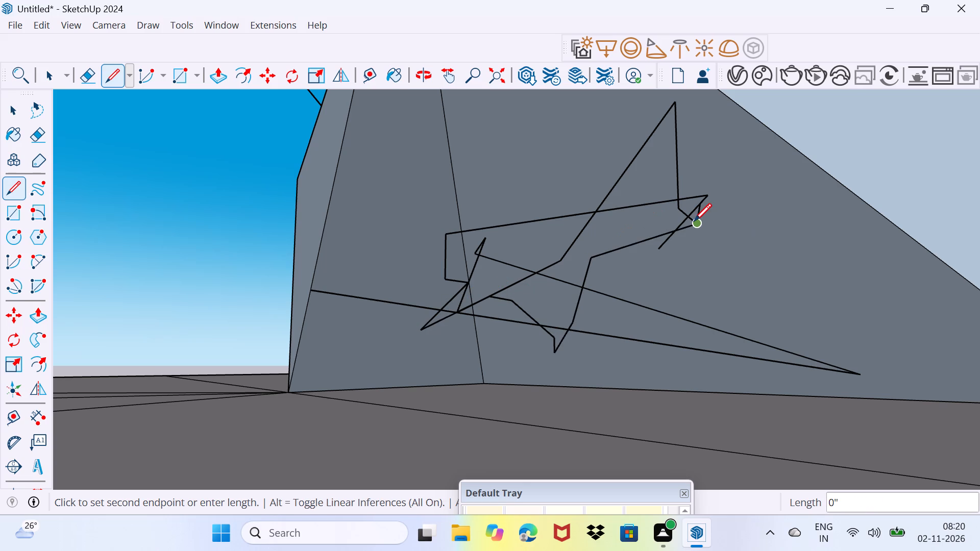
{"action": "left_click", "coordinate": [669, 244]}
Draw a short bent line beside the small face and finish it with a closed triangular face.
{"action": "left_click", "coordinate": [707, 242]}
{"action": "left_click", "coordinate": [755, 247]}
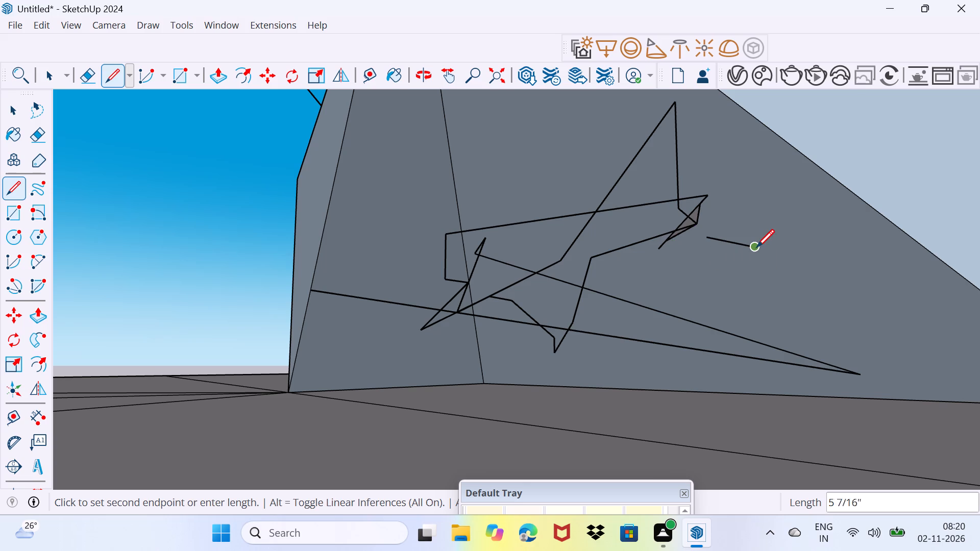
{"action": "left_click", "coordinate": [756, 247]}
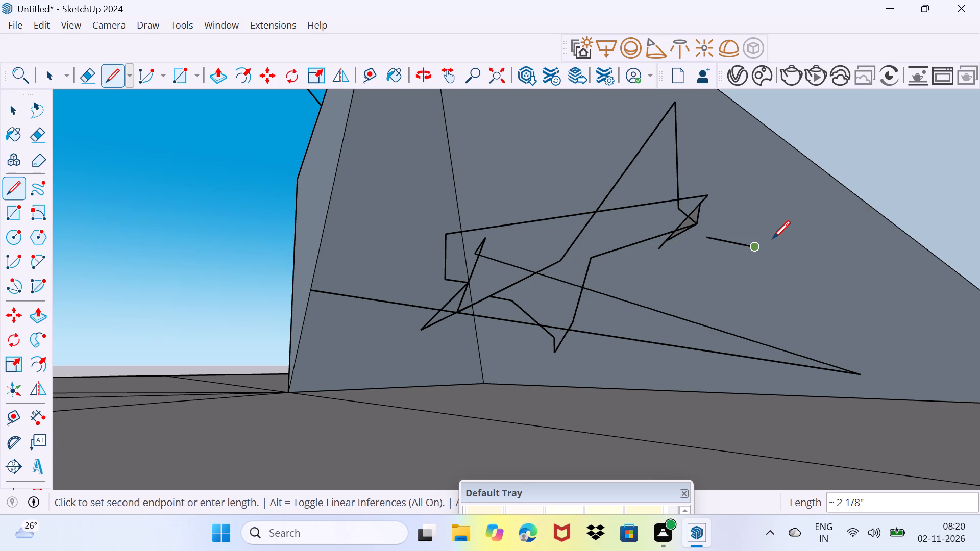
{"action": "left_click", "coordinate": [772, 238]}
{"action": "left_click", "coordinate": [772, 238]}
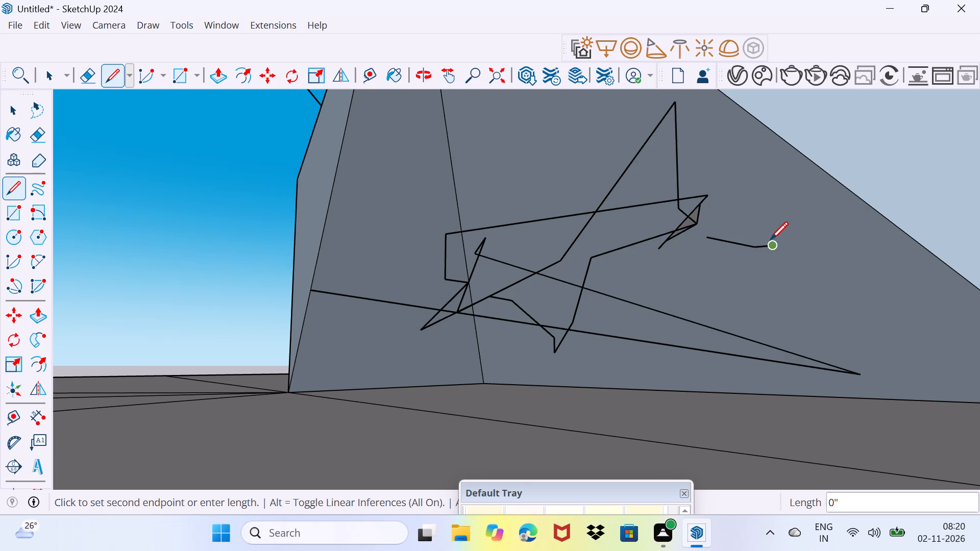
{"action": "left_click", "coordinate": [770, 239]}
{"action": "left_click", "coordinate": [772, 239]}
{"action": "left_click", "coordinate": [772, 239]}
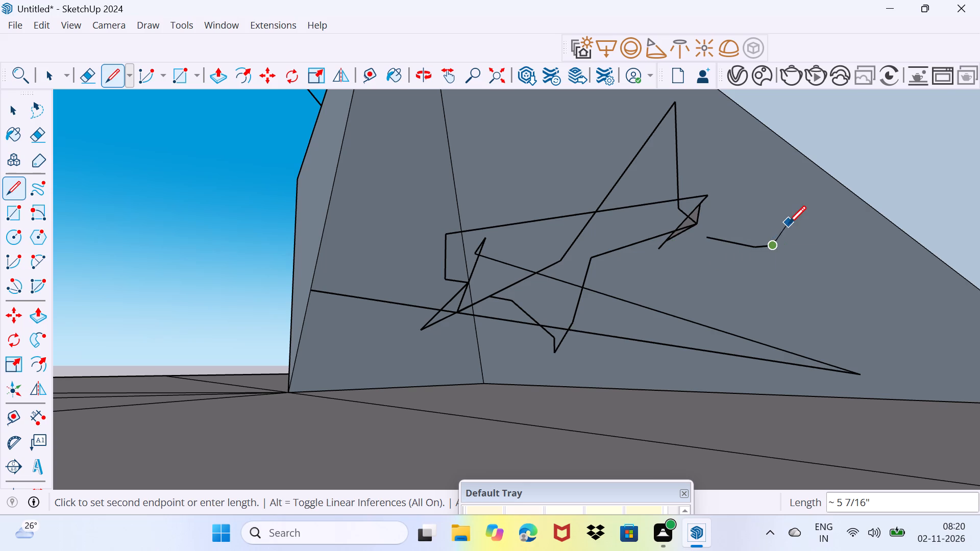
{"action": "left_click", "coordinate": [788, 223]}
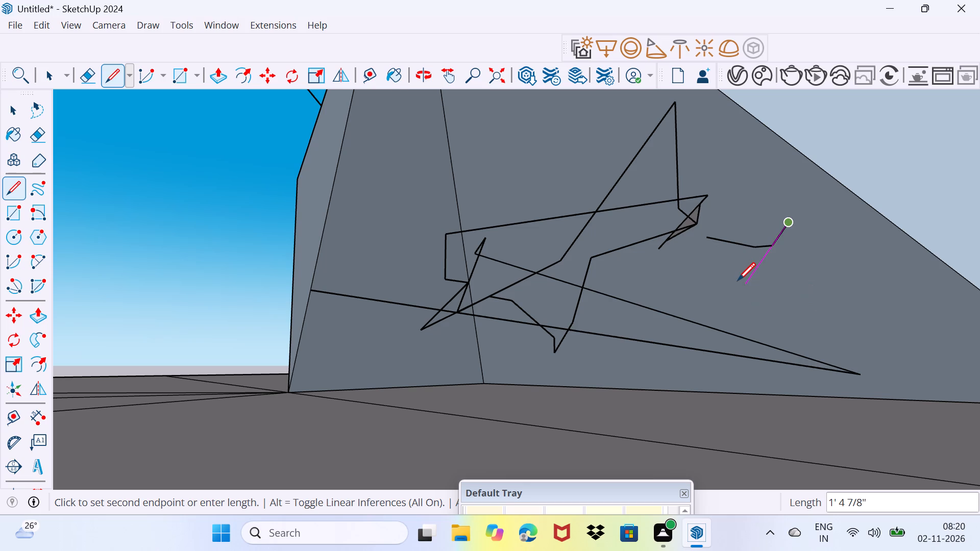
{"action": "left_click", "coordinate": [738, 280]}
{"action": "left_click", "coordinate": [804, 297]}
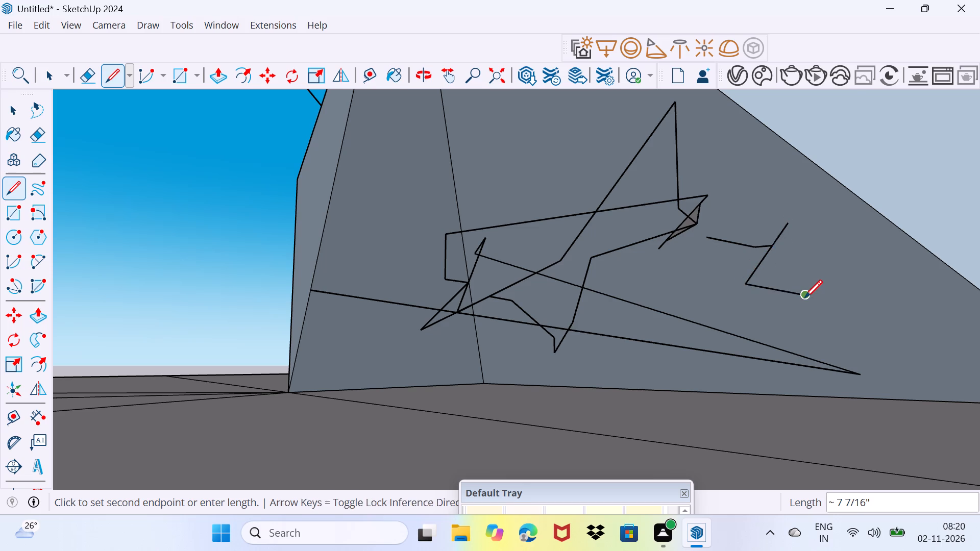
{"action": "left_click", "coordinate": [784, 224]}
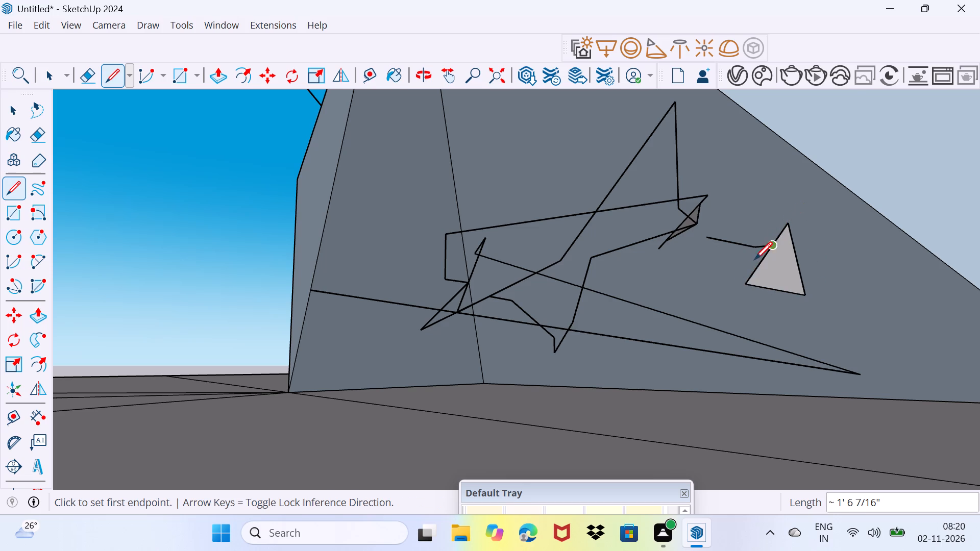
Draw a small looped outline below the zigzag hook, joining its tail and returning to the loop's bottom line.
{"action": "left_click", "coordinate": [697, 270]}
{"action": "left_click", "coordinate": [647, 271]}
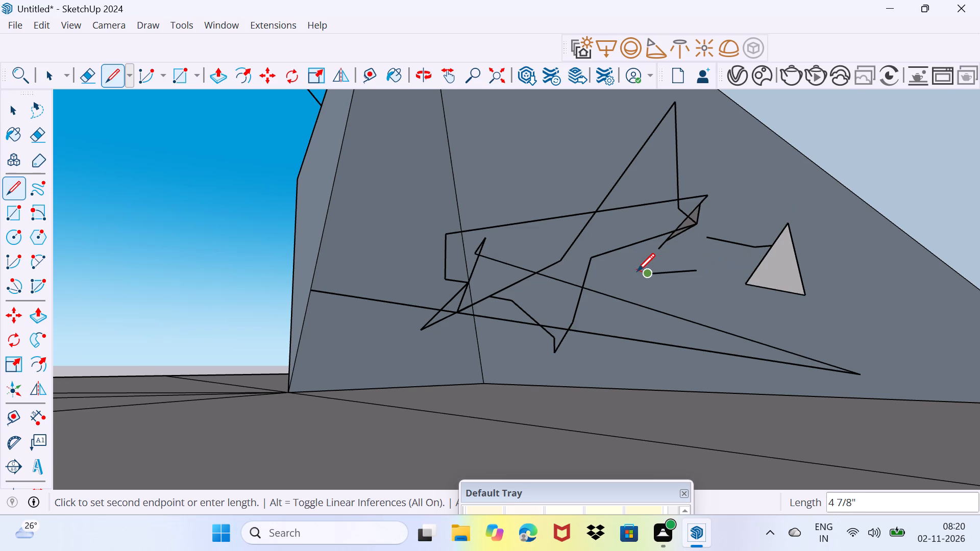
{"action": "left_click", "coordinate": [637, 271]}
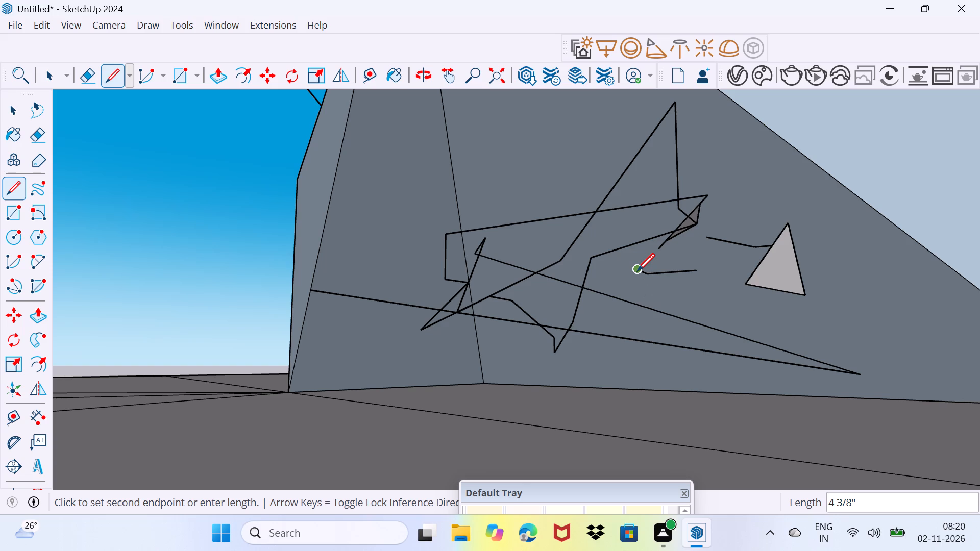
{"action": "left_click", "coordinate": [637, 271]}
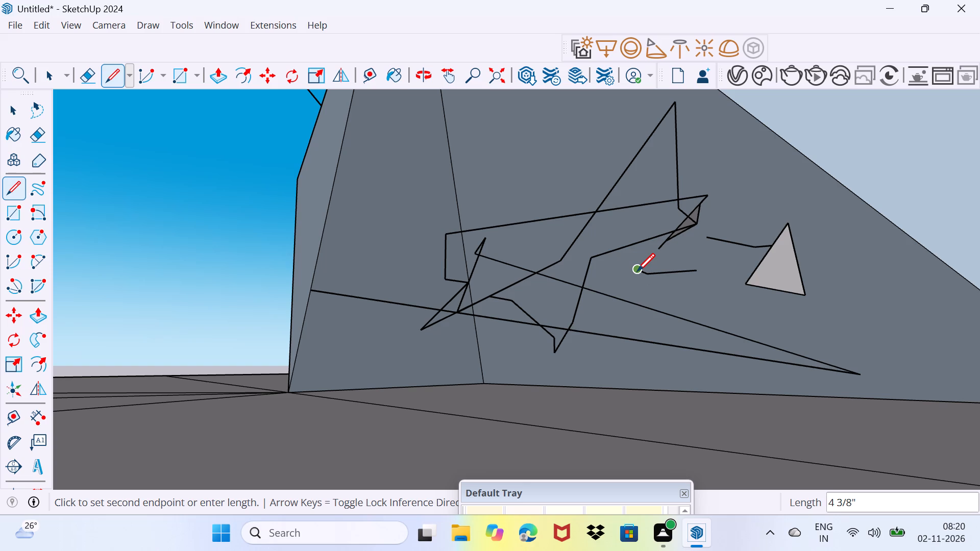
{"action": "left_click", "coordinate": [637, 271]}
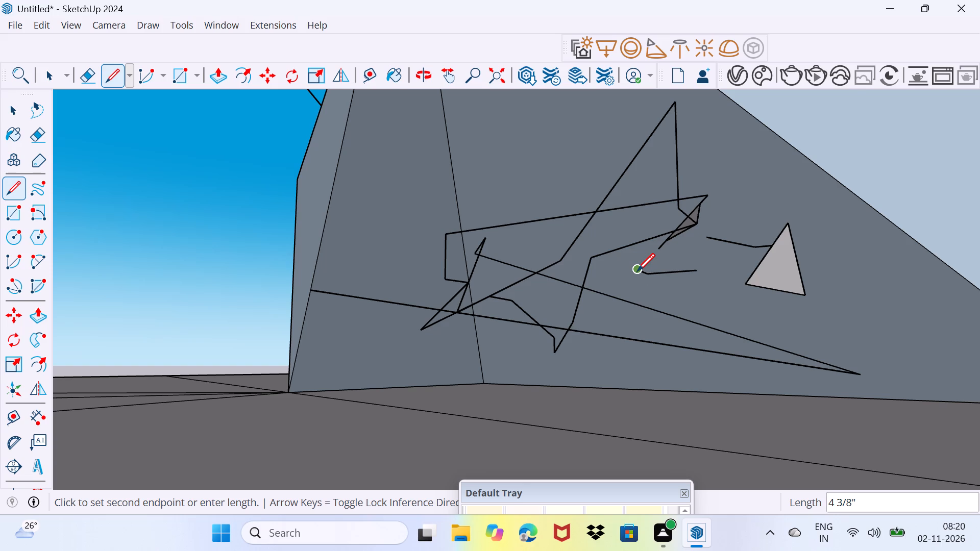
{"action": "left_click", "coordinate": [639, 271]}
{"action": "left_click", "coordinate": [675, 239]}
{"action": "left_click", "coordinate": [675, 240]}
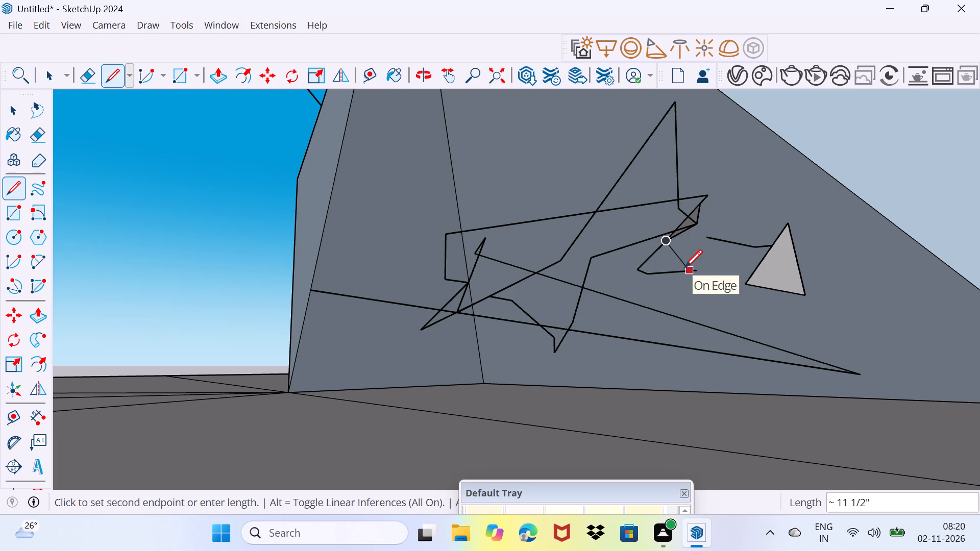
{"action": "left_click", "coordinate": [684, 267]}
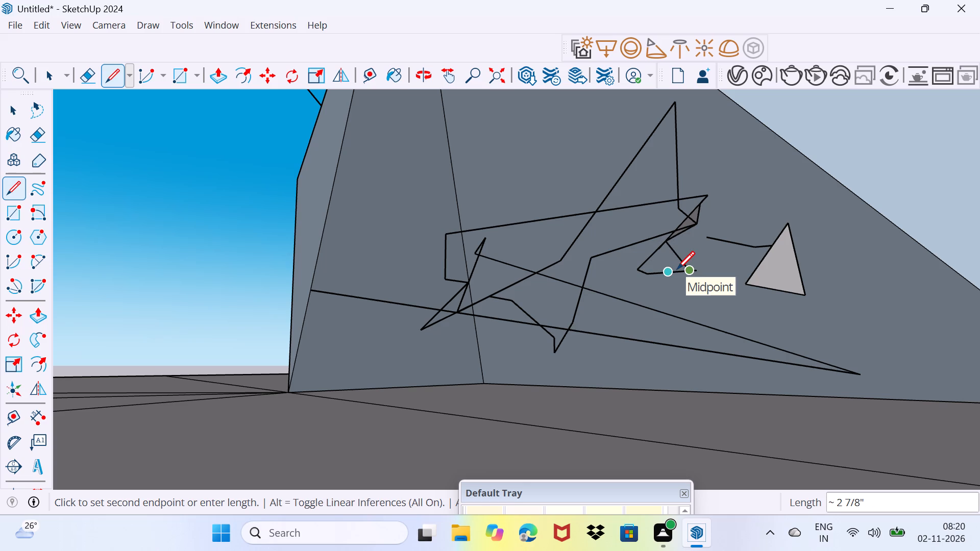
{"action": "left_click", "coordinate": [677, 269]}
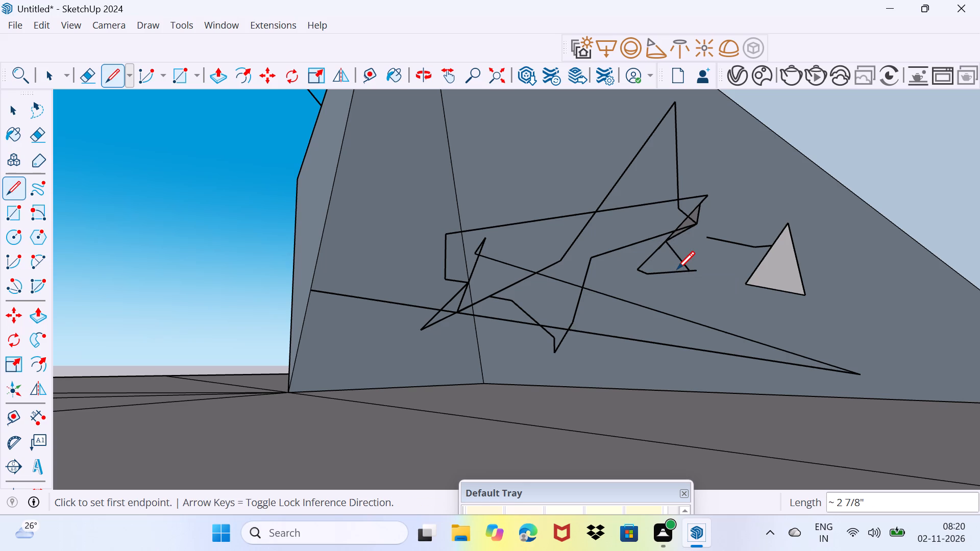
Add a short tick under the looped outline and a bent line beside it, rising to the line above.
{"action": "left_click", "coordinate": [677, 269]}
{"action": "left_click", "coordinate": [674, 285]}
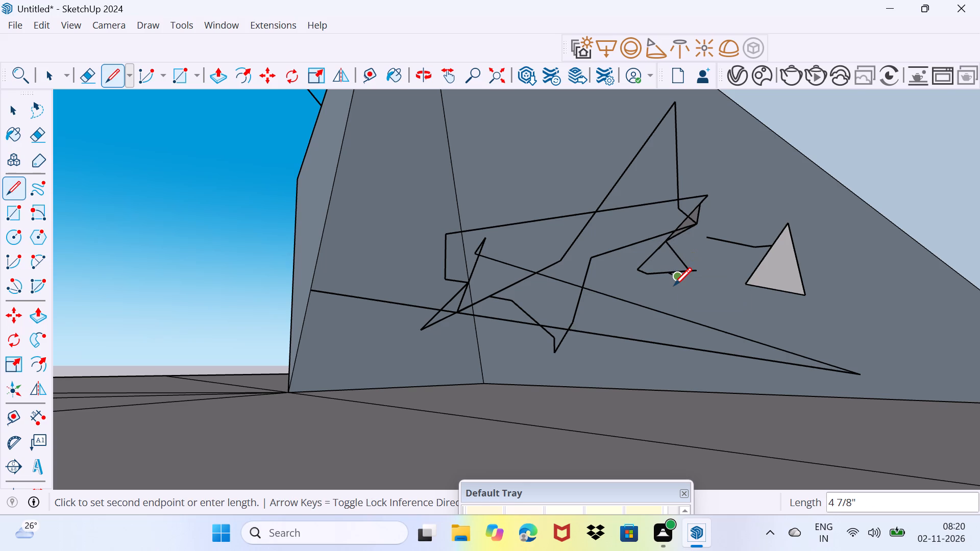
{"action": "left_click", "coordinate": [674, 285]}
{"action": "left_click", "coordinate": [674, 285]}
{"action": "left_click", "coordinate": [674, 285]}
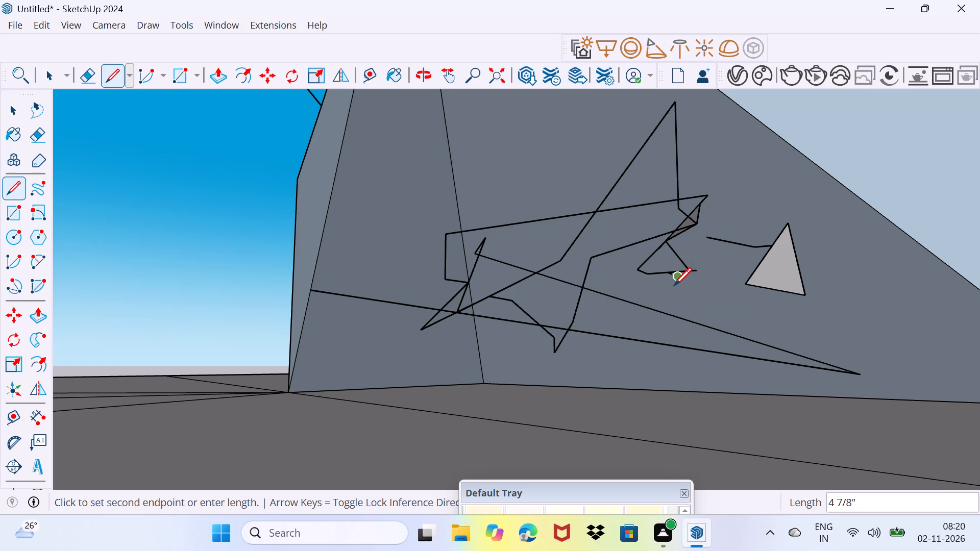
{"action": "left_click", "coordinate": [674, 285]}
{"action": "left_click", "coordinate": [623, 271]}
{"action": "left_click", "coordinate": [645, 238]}
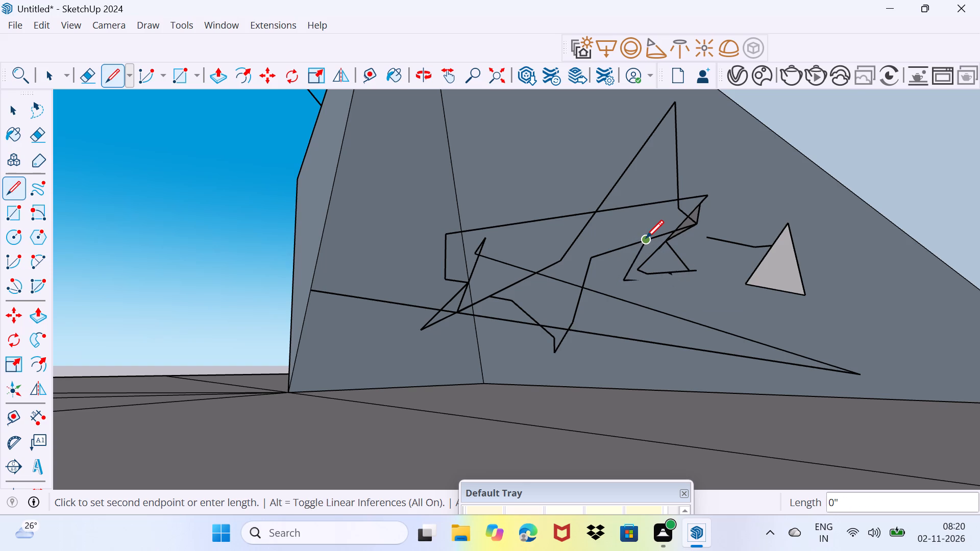
{"action": "left_click", "coordinate": [644, 238]}
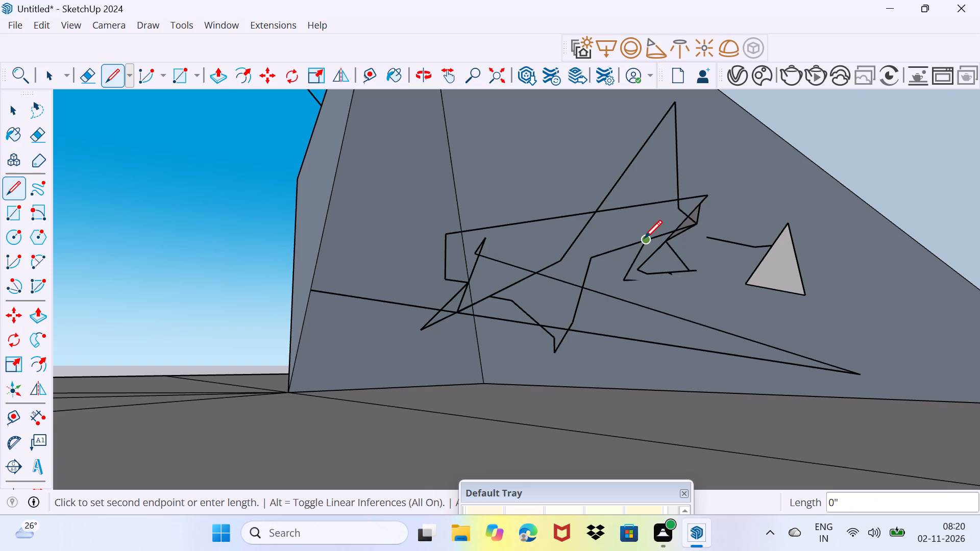
Trace from the bent line's upper end along the existing edge to the small face's corner at the zigzag hook.
{"action": "left_click", "coordinate": [642, 238]}
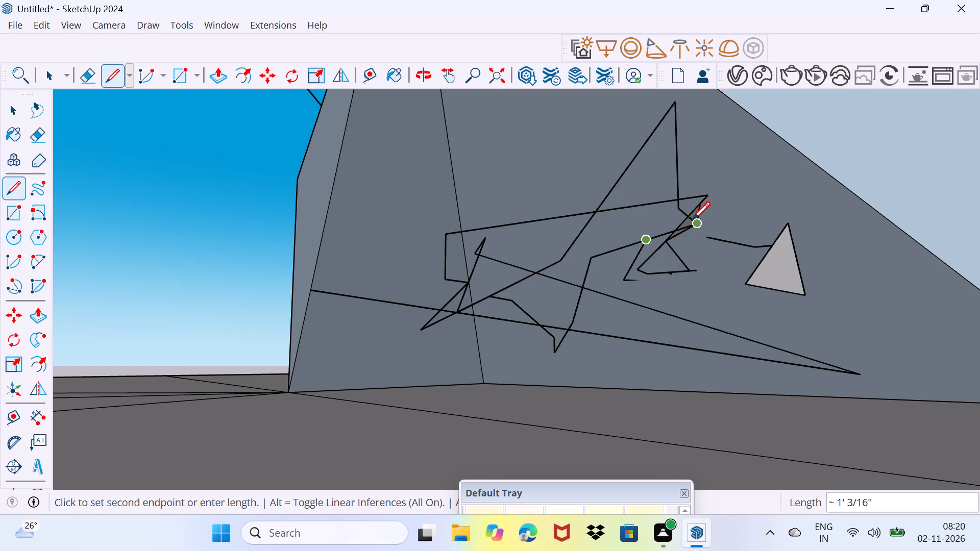
{"action": "left_click", "coordinate": [692, 219]}
{"action": "left_click", "coordinate": [692, 219]}
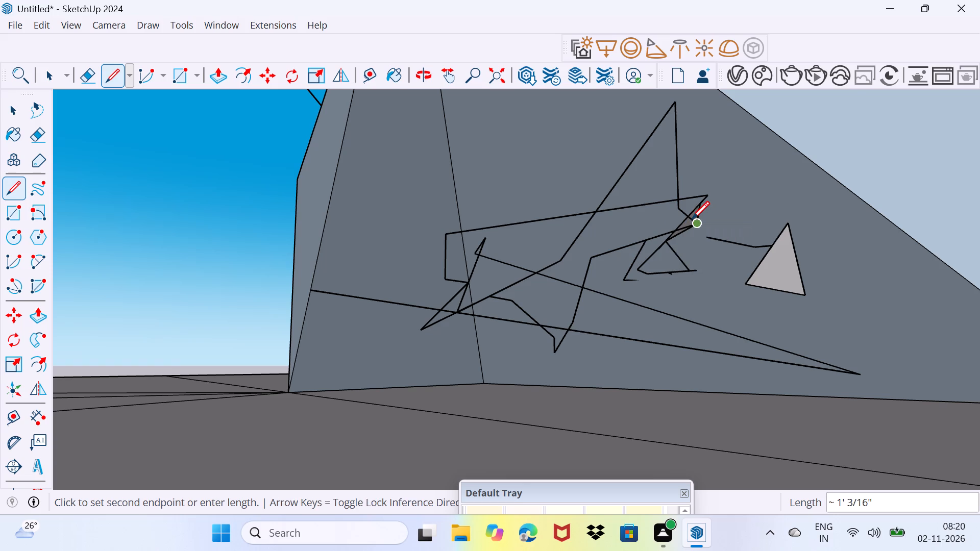
{"action": "left_click", "coordinate": [694, 219]}
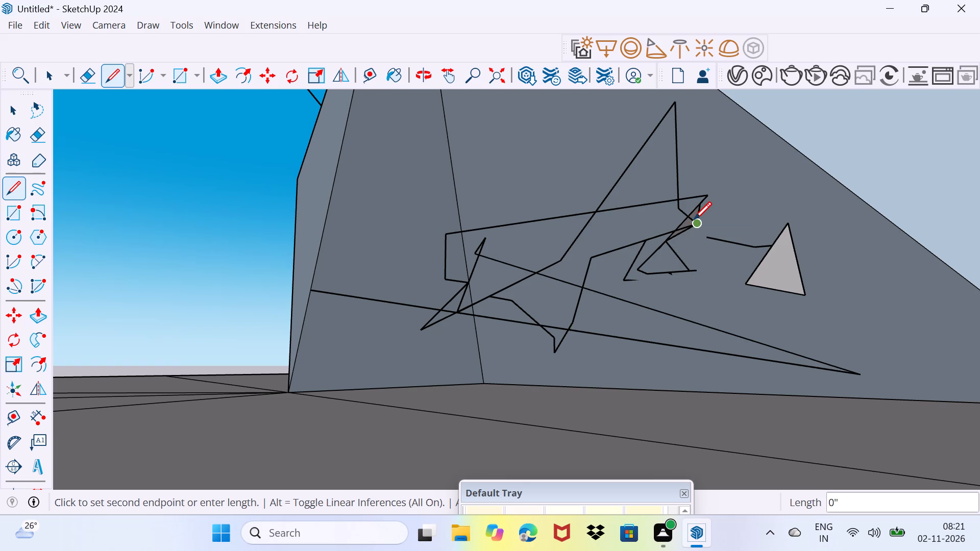
{"action": "left_click", "coordinate": [694, 219]}
{"action": "left_click", "coordinate": [695, 217]}
{"action": "left_click", "coordinate": [695, 217]}
{"action": "left_click", "coordinate": [699, 213]}
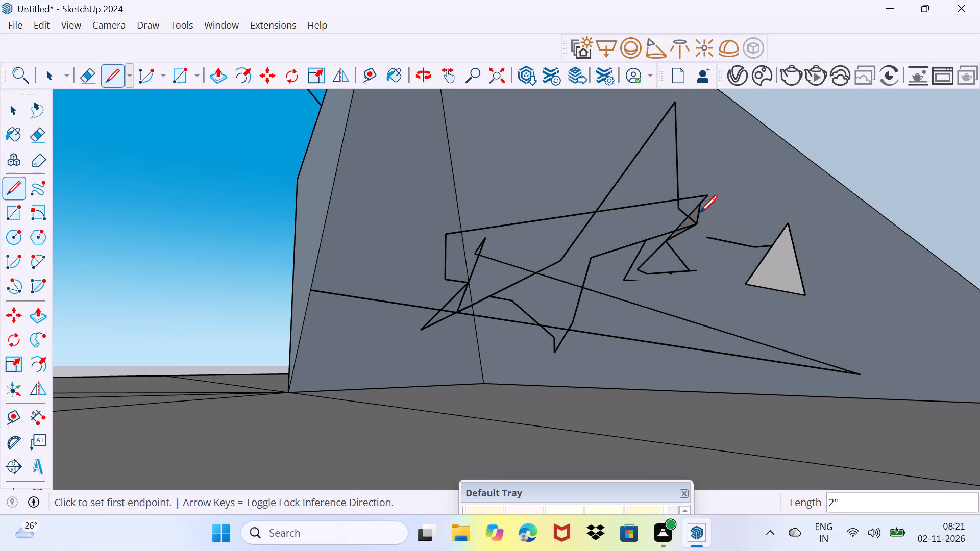
Draw short segments over the upper end of the small face at the zigzag hook.
{"action": "left_click", "coordinate": [692, 213]}
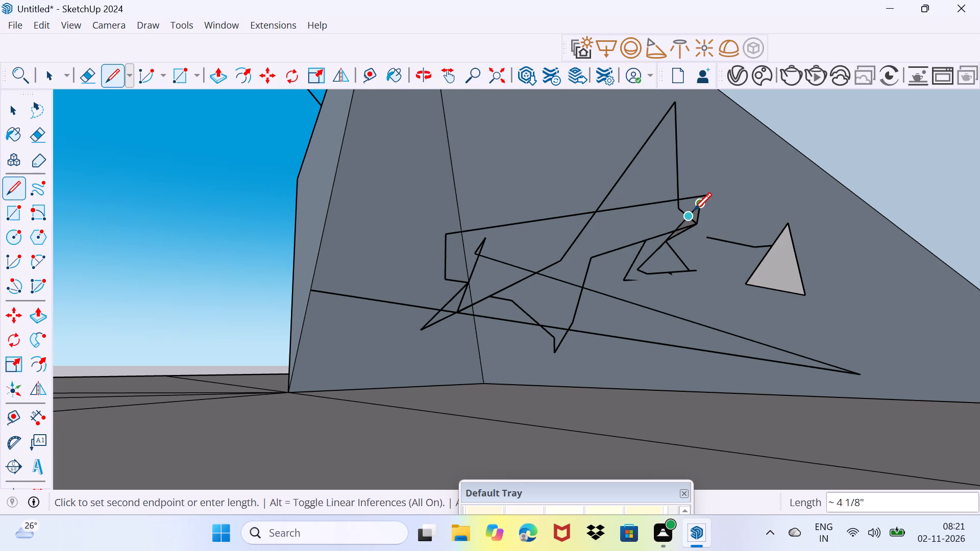
{"action": "left_click", "coordinate": [694, 210]}
{"action": "left_click", "coordinate": [698, 198]}
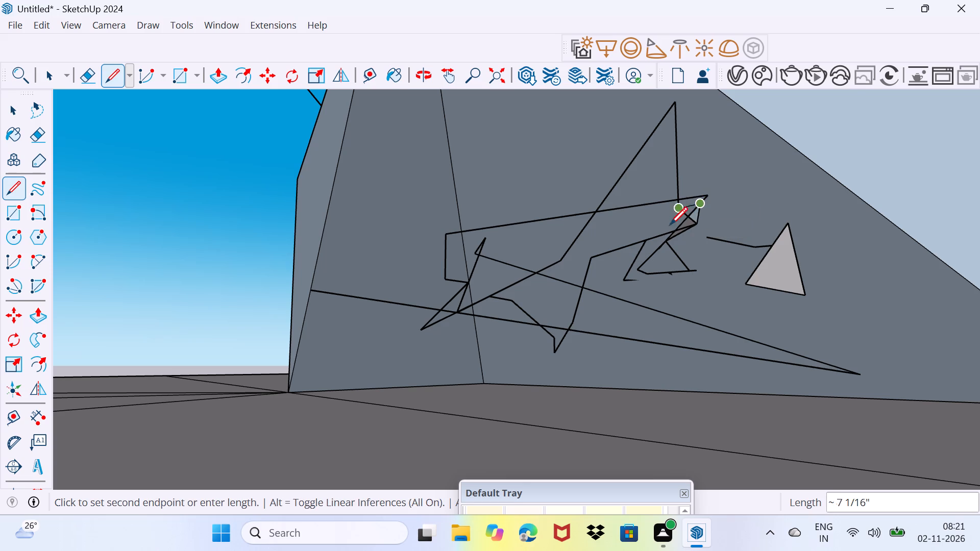
{"action": "left_click", "coordinate": [669, 225]}
{"action": "left_click", "coordinate": [631, 228]}
Add one short tick at the upper long line and another against the sloping side of the tall spike.
{"action": "left_click", "coordinate": [629, 212]}
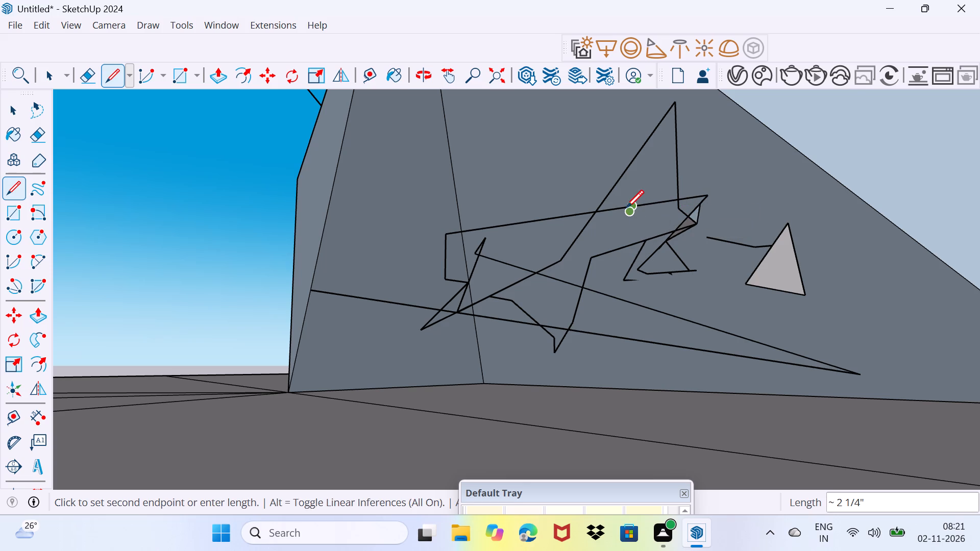
{"action": "left_click", "coordinate": [626, 208]}
{"action": "left_click", "coordinate": [630, 182]}
{"action": "left_click", "coordinate": [624, 164]}
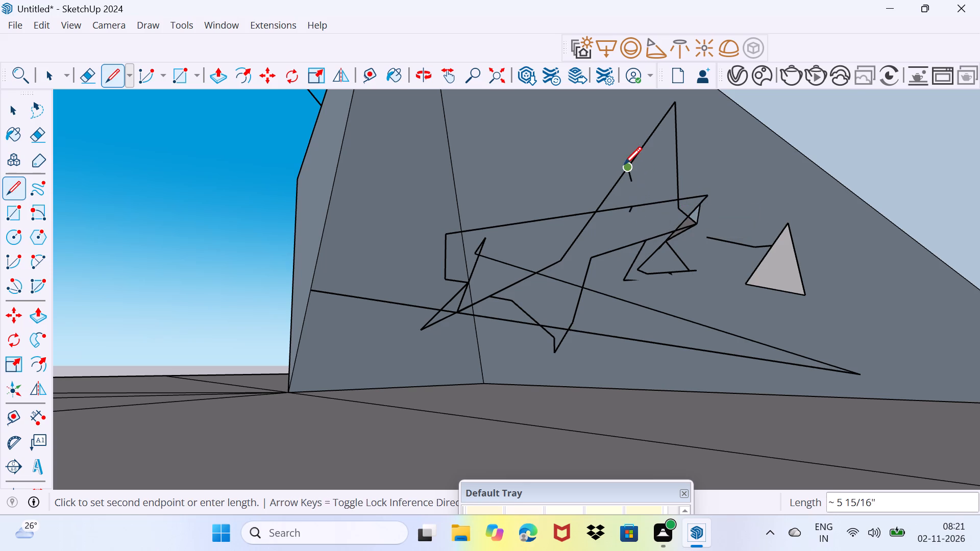
{"action": "left_click", "coordinate": [627, 136]}
{"action": "left_click", "coordinate": [632, 114]}
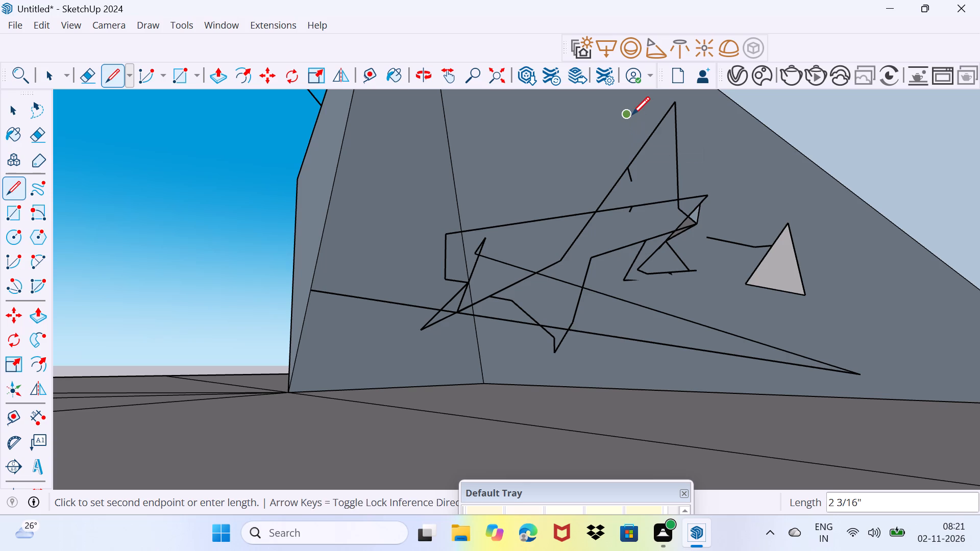
Draw an open bent chain from beside the tall spike's peak, down across the upper long line, and over to the small face.
{"action": "left_click", "coordinate": [638, 95]}
{"action": "left_click", "coordinate": [638, 95]}
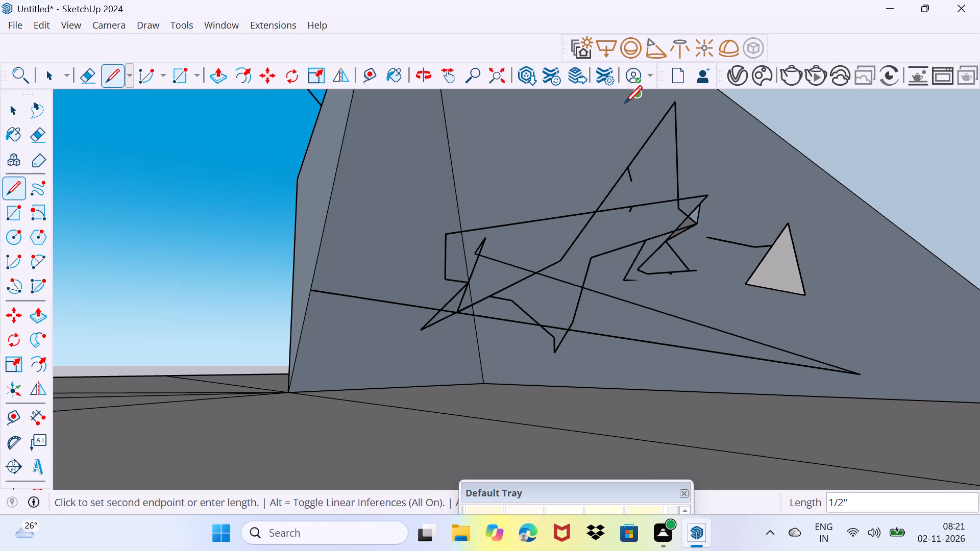
{"action": "left_click", "coordinate": [613, 111]}
{"action": "left_click", "coordinate": [542, 151]}
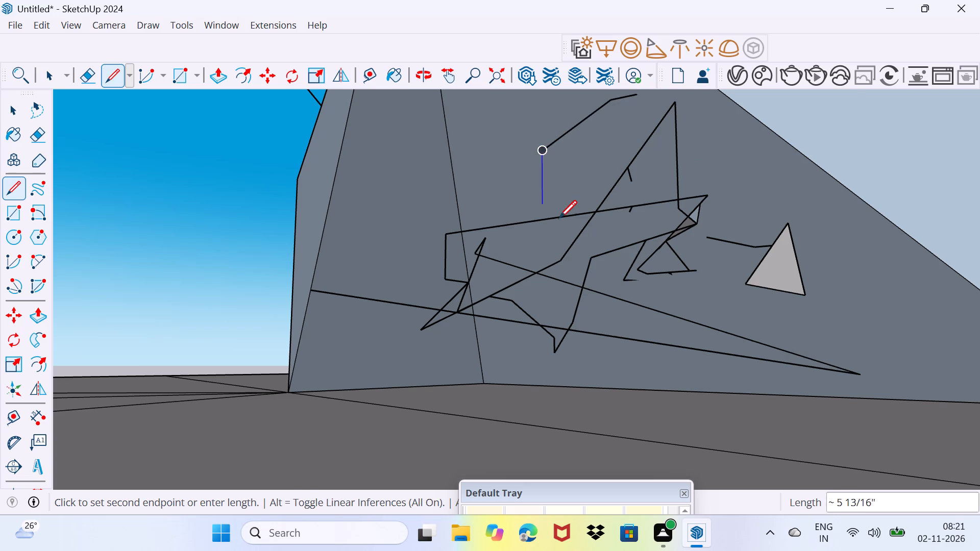
{"action": "left_click", "coordinate": [574, 225]}
{"action": "left_click", "coordinate": [687, 211]}
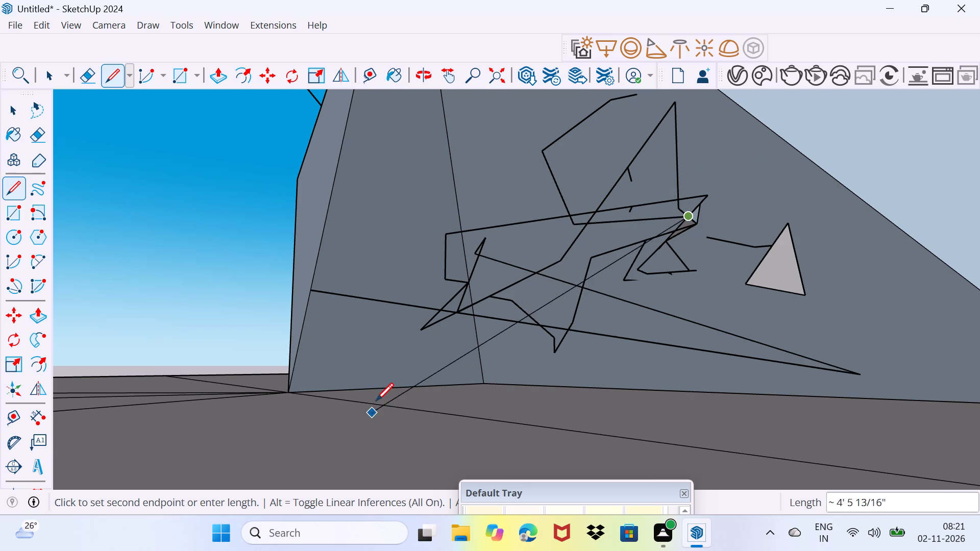
Draw a closed four-sided outline on the large underside face, with its closing side about 9 11/16 inches long.
{"action": "scroll", "coordinate": [383, 389], "scroll_direction": "up", "scroll_amount": 4}
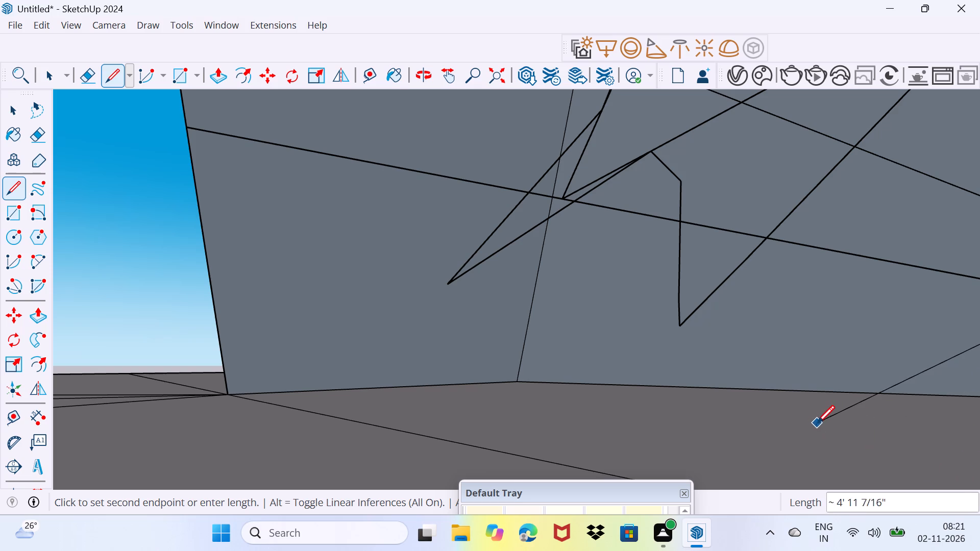
{"action": "scroll", "coordinate": [717, 388], "scroll_direction": "down", "scroll_amount": 2}
{"action": "scroll", "coordinate": [688, 358], "scroll_direction": "down", "scroll_amount": 4}
{"action": "scroll", "coordinate": [674, 351], "scroll_direction": "up", "scroll_amount": 1}
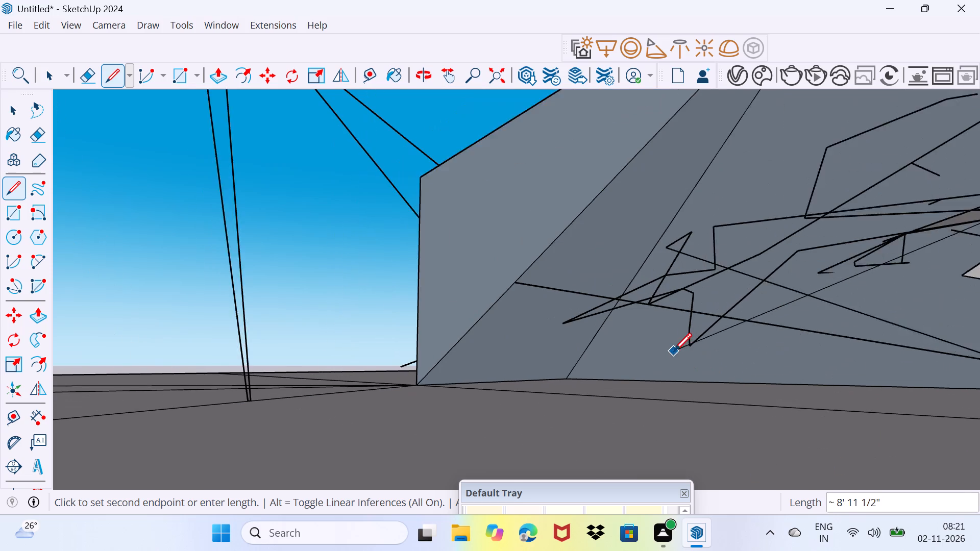
{"action": "scroll", "coordinate": [674, 350], "scroll_direction": "up", "scroll_amount": 1}
{"action": "middle_click_drag", "start_coordinate": [674, 349], "coordinate": [667, 295]}
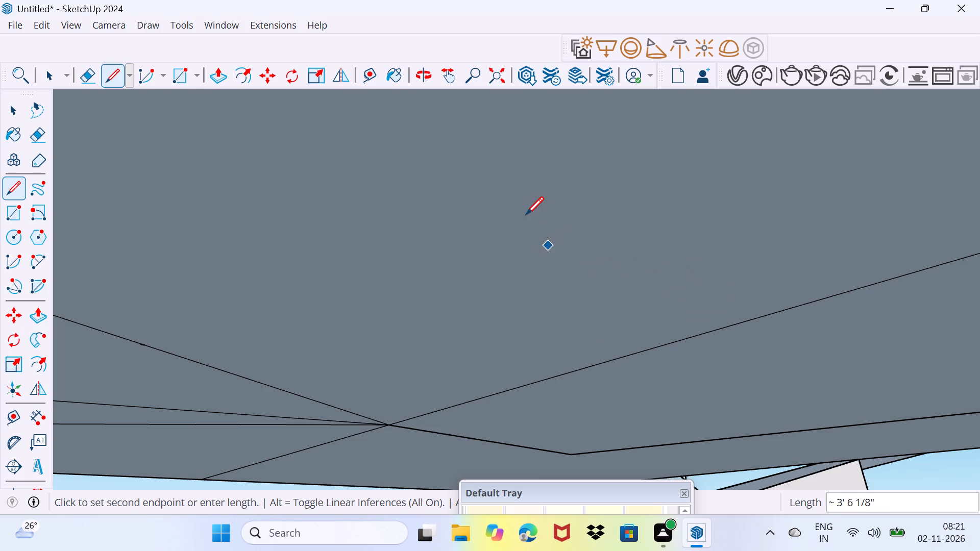
{"action": "left_click", "coordinate": [619, 251]}
{"action": "left_click", "coordinate": [671, 215]}
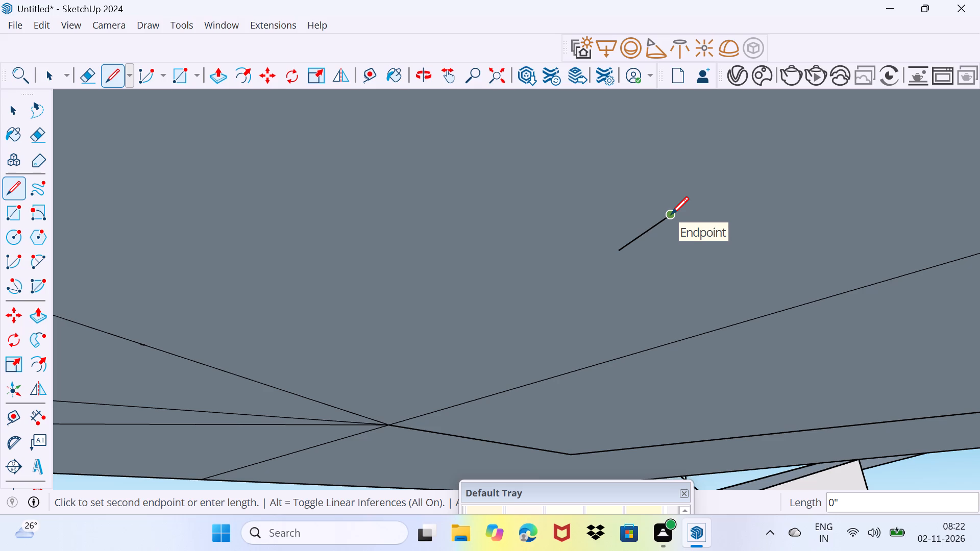
{"action": "left_click", "coordinate": [669, 214]}
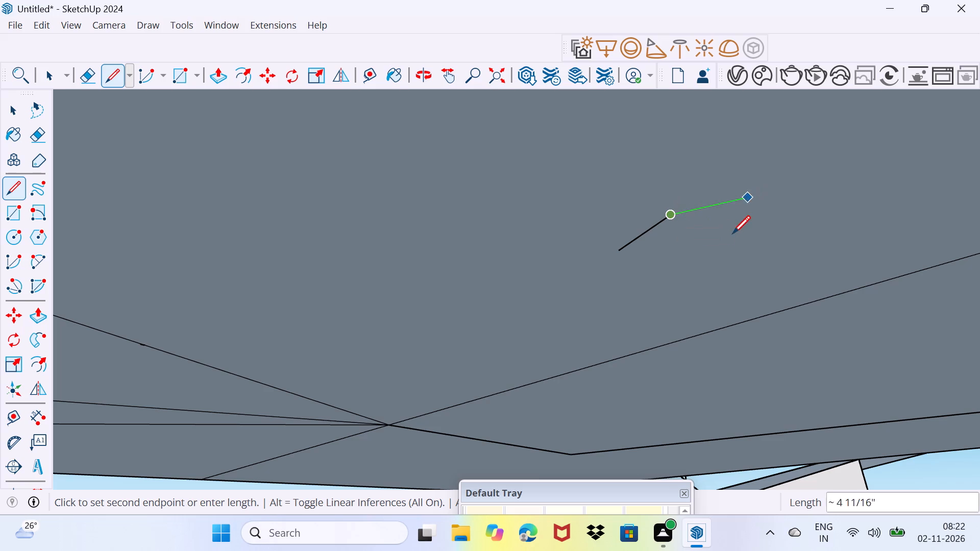
{"action": "left_click", "coordinate": [705, 260]}
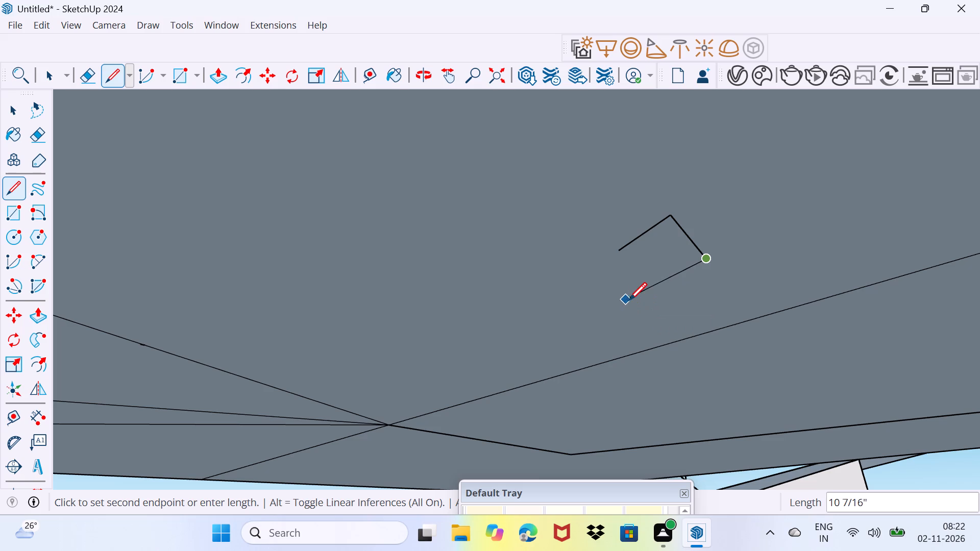
{"action": "left_click", "coordinate": [657, 291]}
{"action": "left_click", "coordinate": [625, 255]}
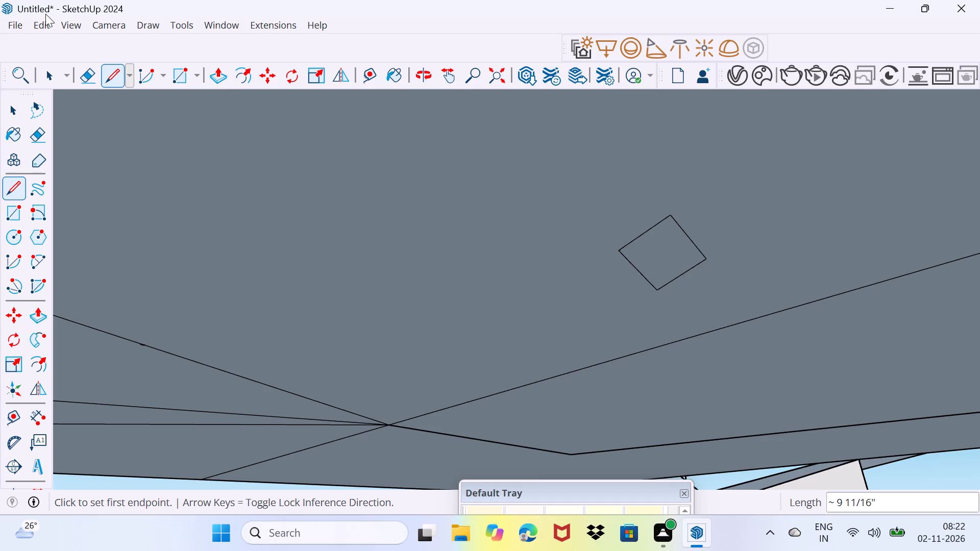
Draw a small closed triangle on the underside face, apart from the four-sided outline, closing it with a side about 8 15/16 inches.
{"action": "left_click", "coordinate": [357, 263]}
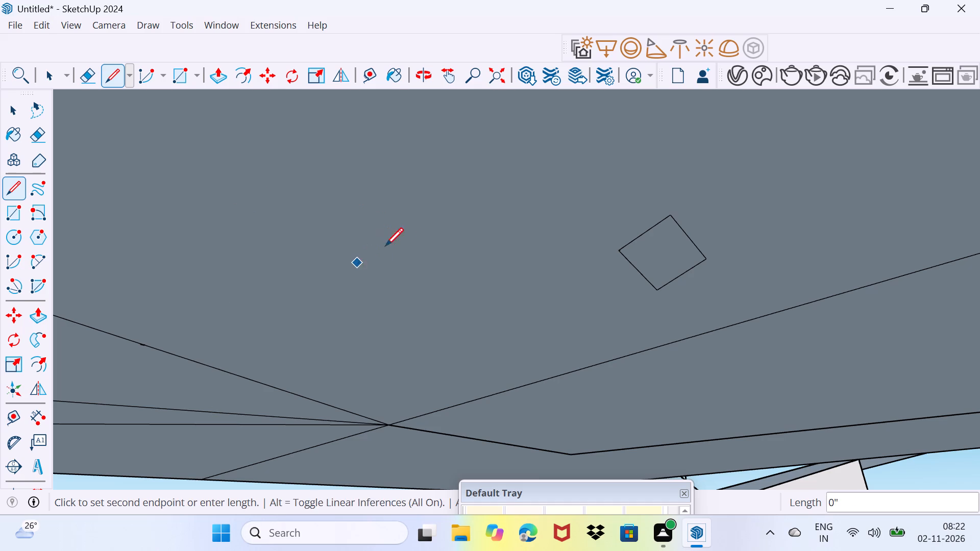
{"action": "left_click", "coordinate": [407, 234]}
{"action": "left_click", "coordinate": [369, 207]}
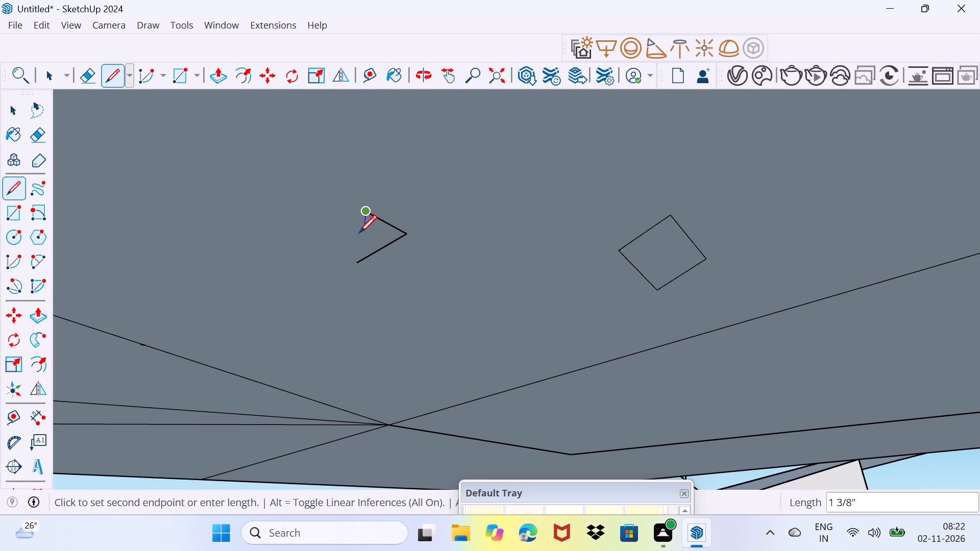
{"action": "left_click", "coordinate": [361, 258]}
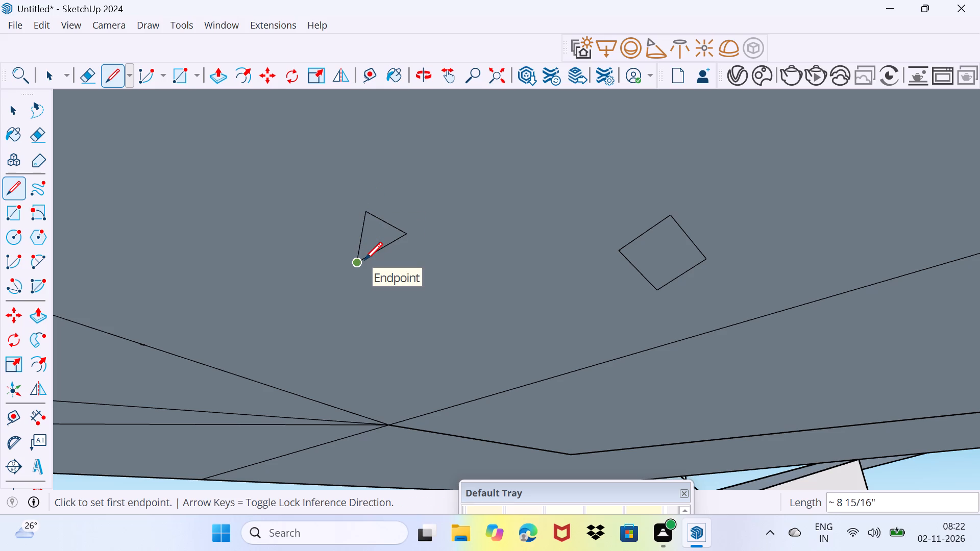
Draw an open bent chain wrapping around the triangle, starting below it, passing between the two outlines, and ending beyond its top corner.
{"action": "left_click", "coordinate": [387, 254]}
{"action": "left_click", "coordinate": [410, 261]}
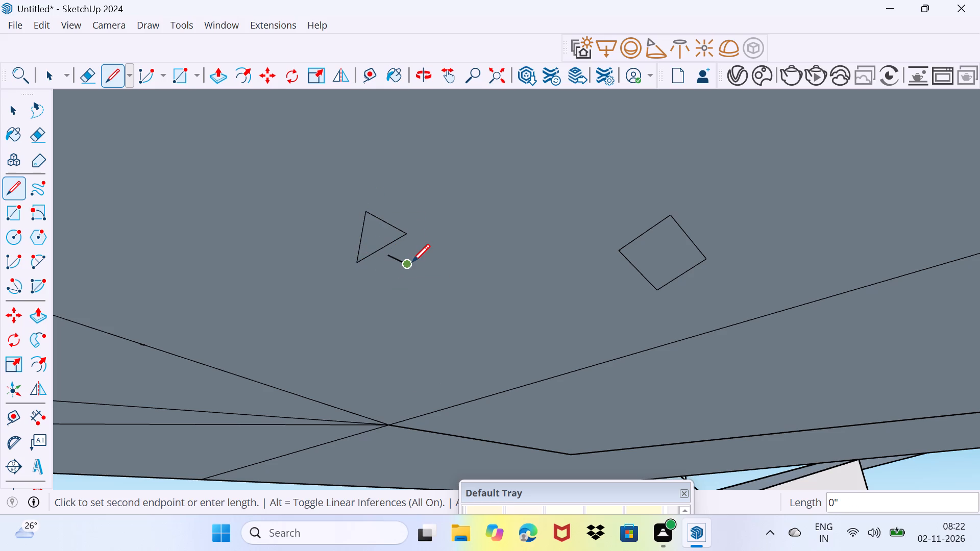
{"action": "left_click", "coordinate": [415, 262]}
{"action": "left_click", "coordinate": [415, 262]}
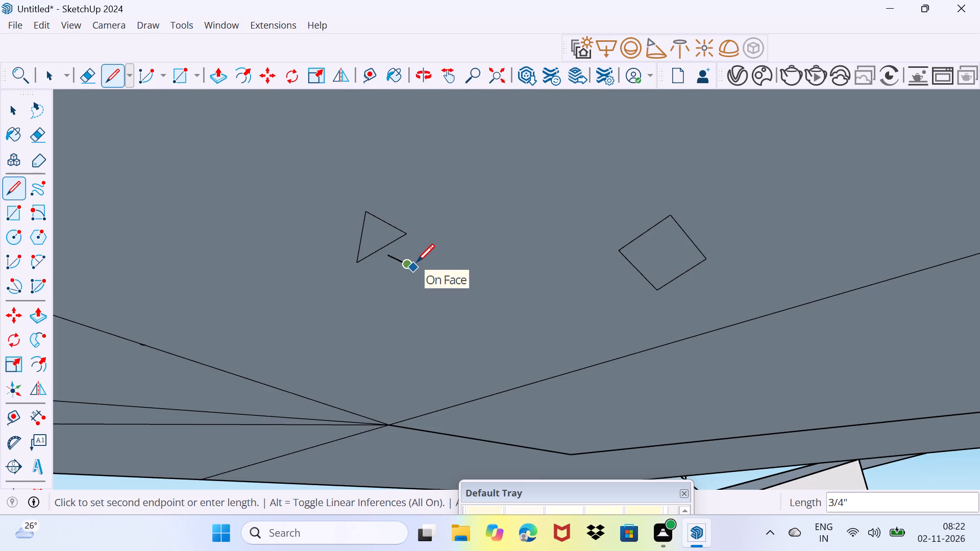
{"action": "left_click", "coordinate": [416, 262]}
{"action": "left_click", "coordinate": [416, 262]}
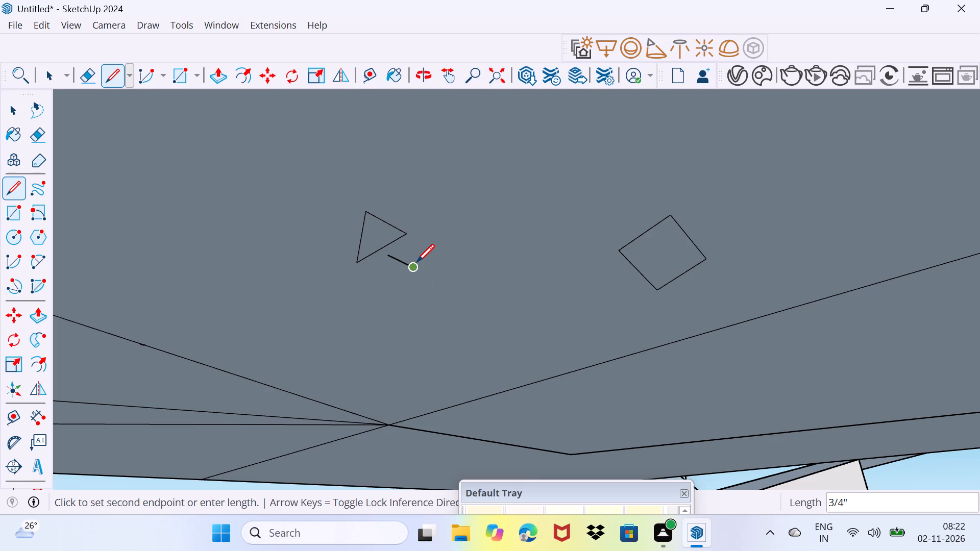
{"action": "left_click", "coordinate": [486, 252]}
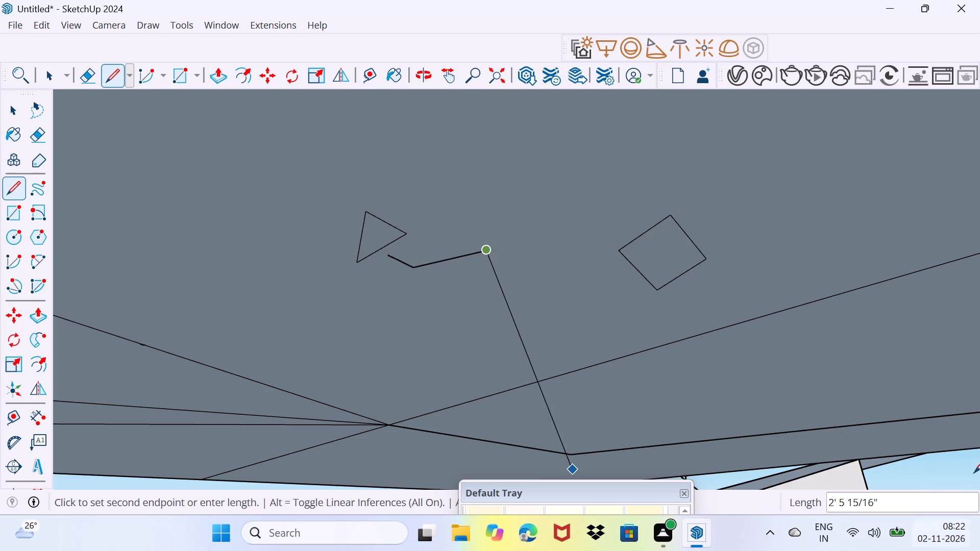
{"action": "left_click_drag", "start_coordinate": [368, 148], "coordinate": [348, 158]}
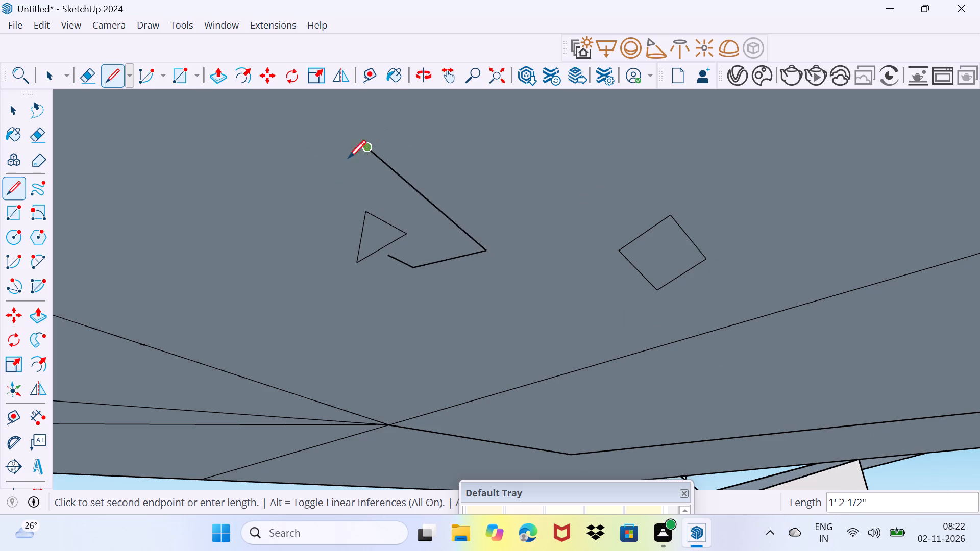
{"action": "left_click_drag", "start_coordinate": [348, 158], "coordinate": [345, 175]}
{"action": "left_click", "coordinate": [324, 165]}
{"action": "left_click", "coordinate": [339, 155]}
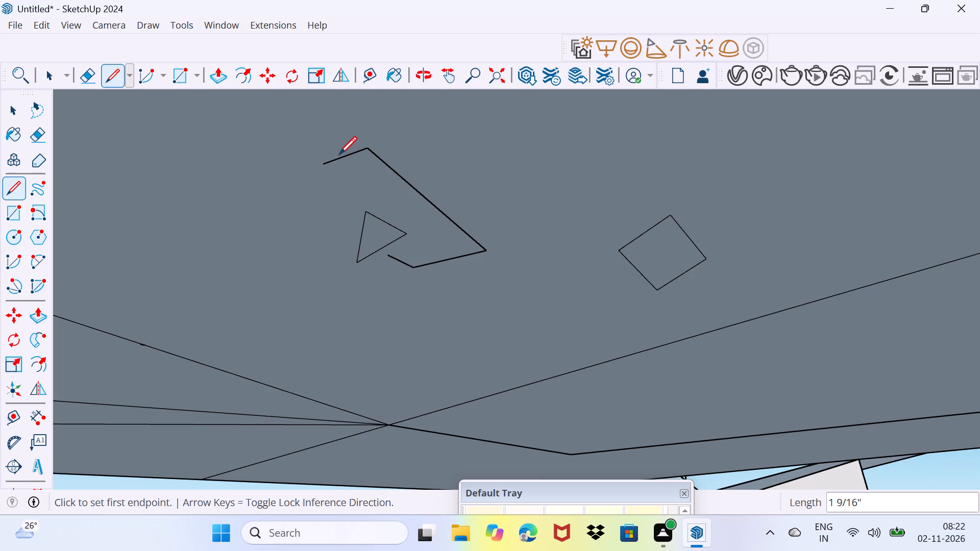
Branch a short diagonal line off the end segment of the chain beyond the triangle.
{"action": "left_click", "coordinate": [339, 154]}
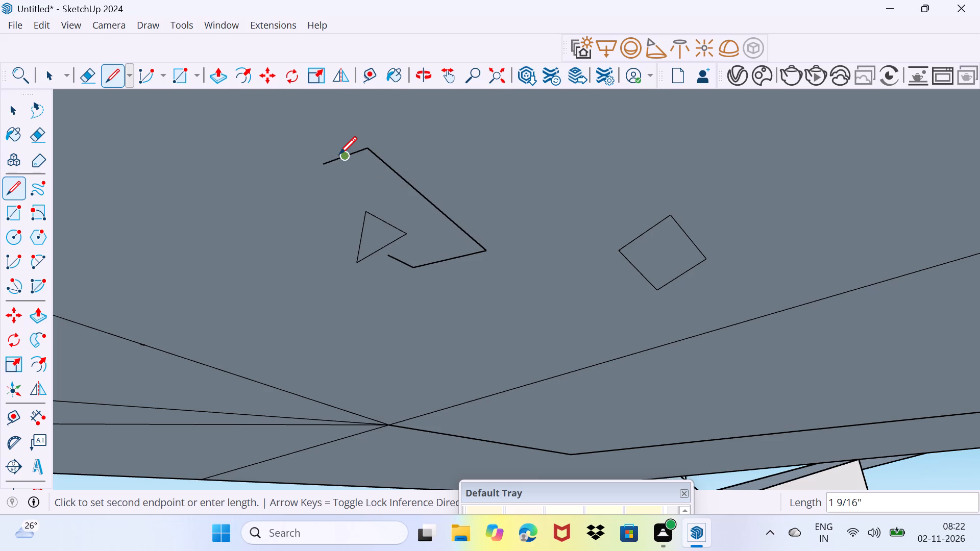
{"action": "left_click", "coordinate": [336, 156]}
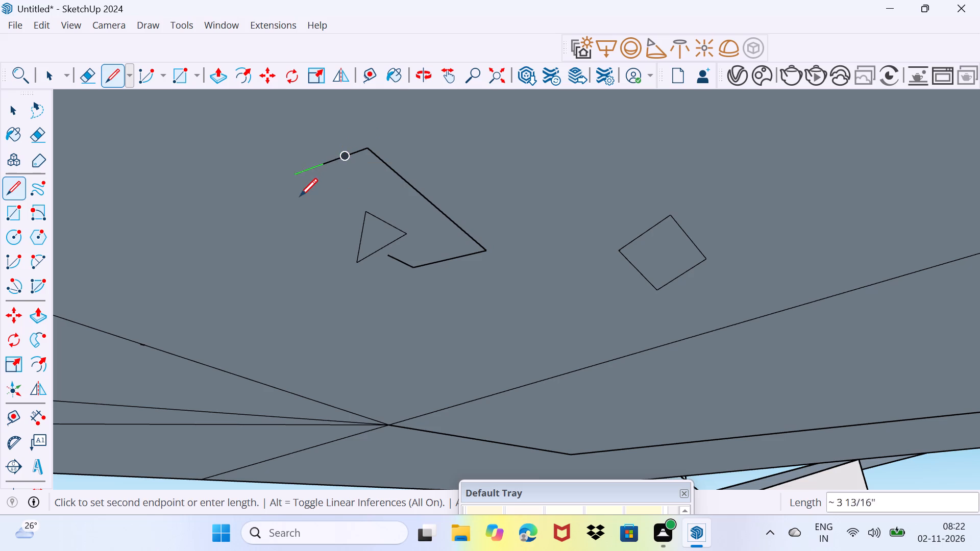
{"action": "left_click", "coordinate": [299, 197]}
{"action": "left_click", "coordinate": [300, 193]}
{"action": "left_click", "coordinate": [312, 172]}
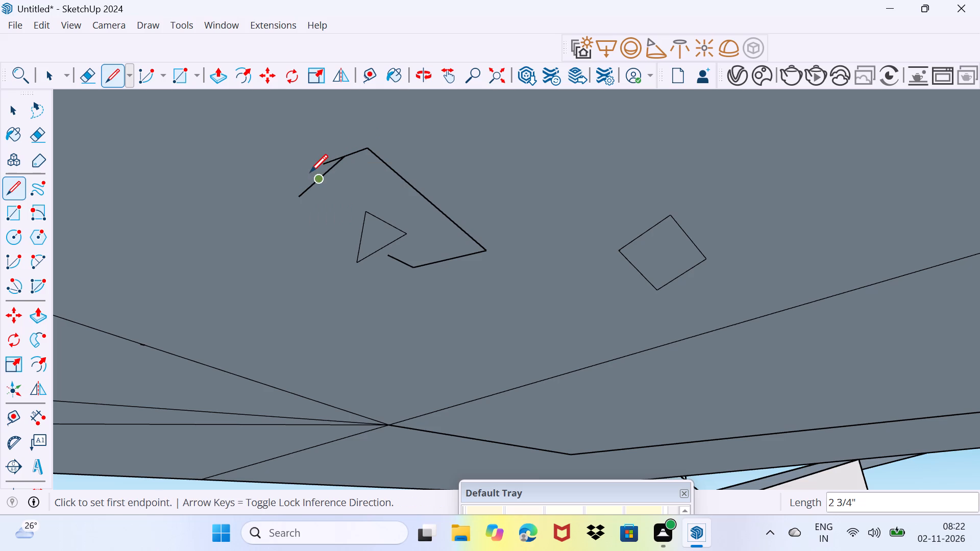
Draw a chain crossing the short diagonal, hooking back to the triangle's top corner, passing the long chain segment, and running toward the ground edges.
{"action": "left_click", "coordinate": [310, 172]}
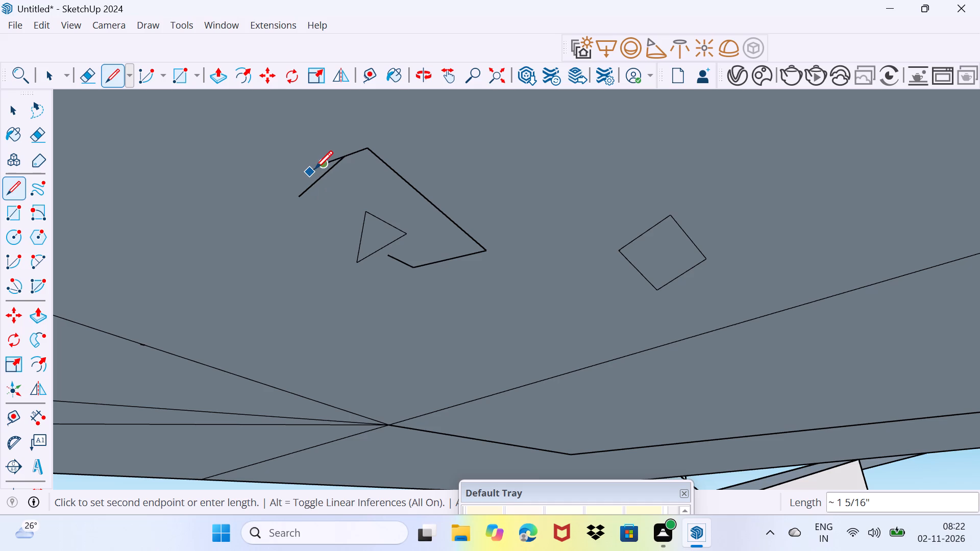
{"action": "left_click", "coordinate": [354, 211]}
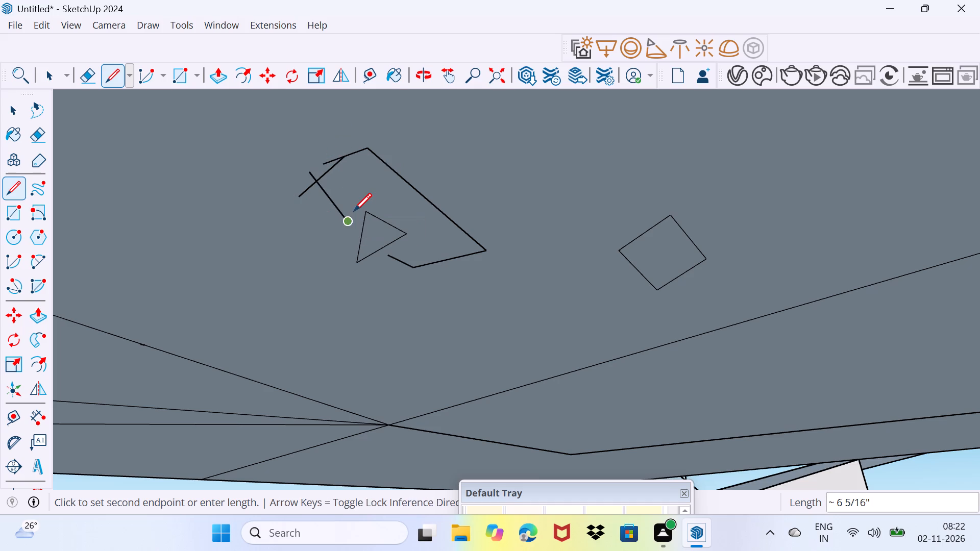
{"action": "left_click", "coordinate": [335, 236]}
{"action": "left_click", "coordinate": [365, 220]}
{"action": "left_click", "coordinate": [388, 210]}
{"action": "left_click", "coordinate": [440, 190]}
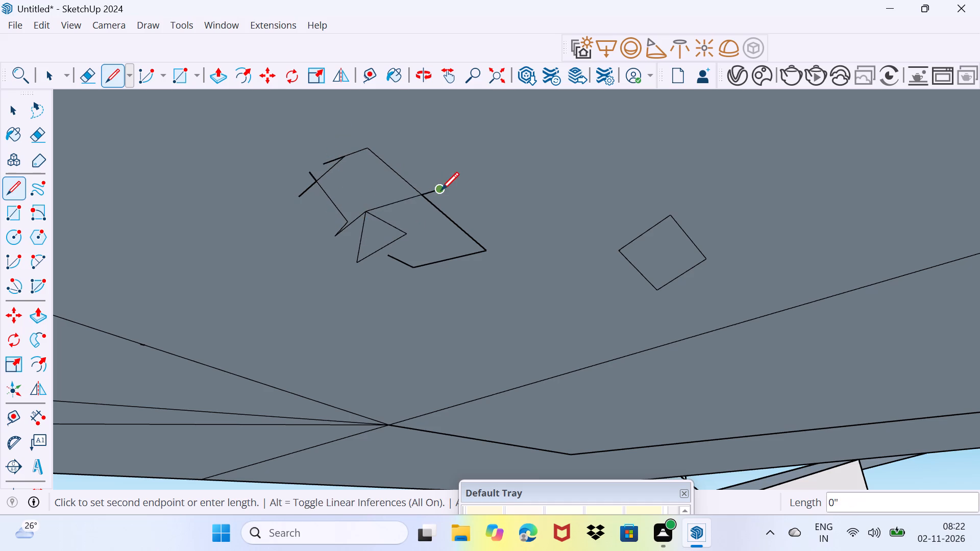
{"action": "left_click", "coordinate": [467, 371]}
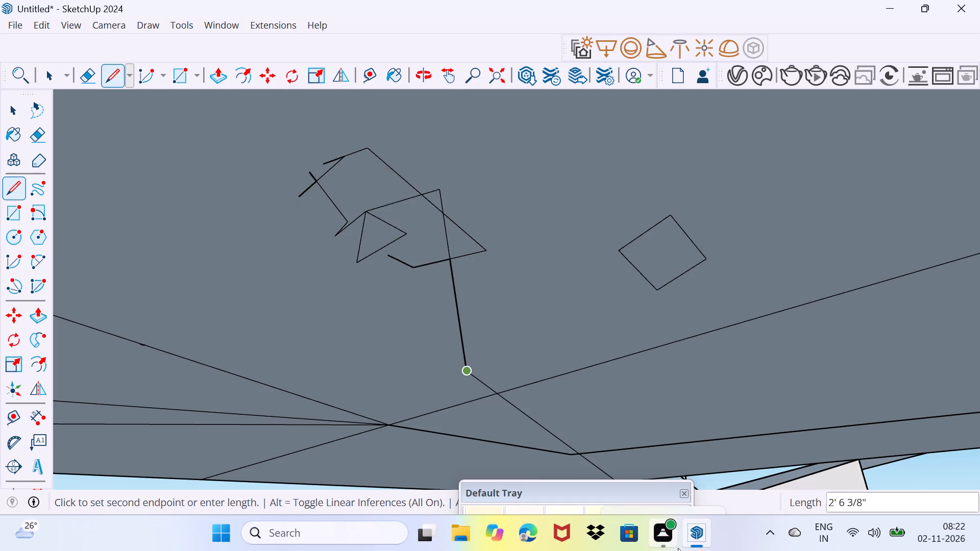
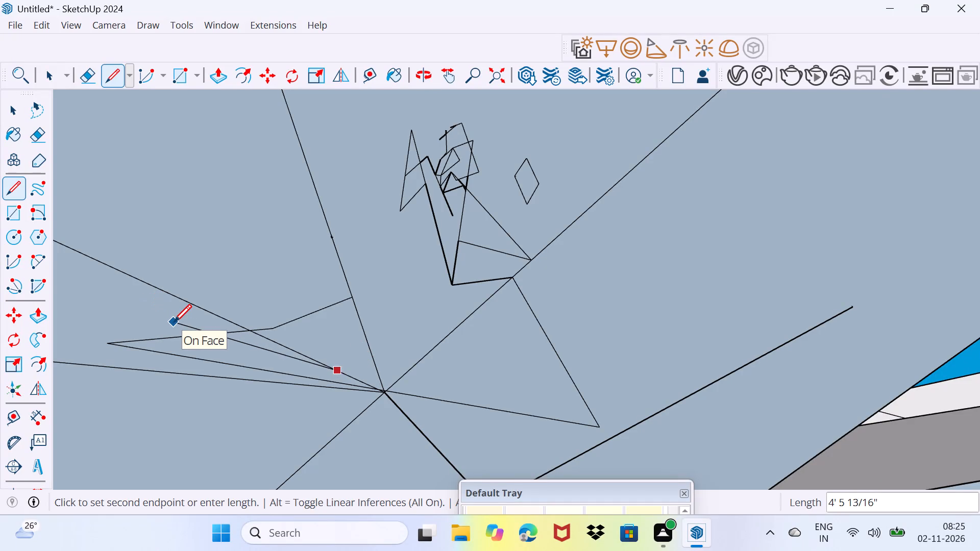
Draw a spike from the converging edges: one side about 4' 8 7/8" long, the other back to the steep edge.
{"action": "left_click", "coordinate": [188, 279]}
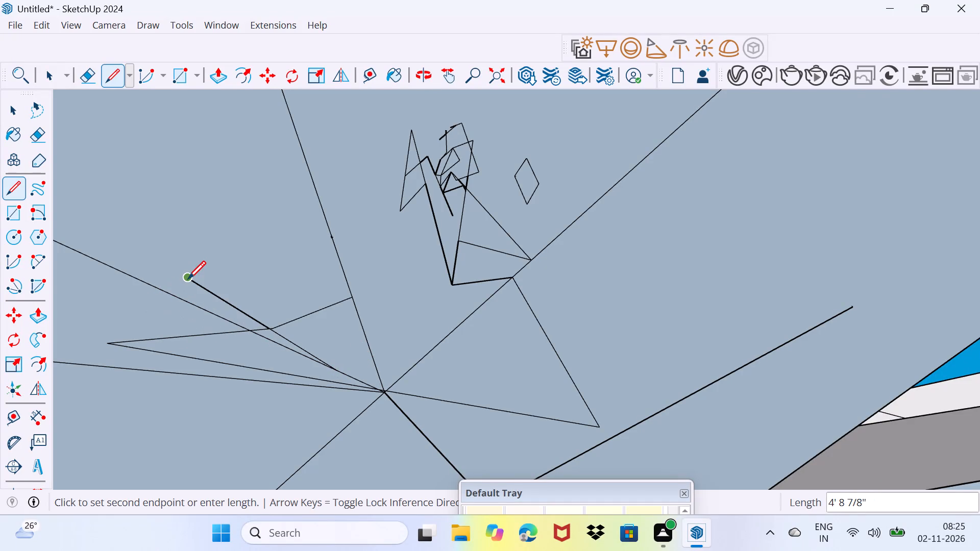
{"action": "left_click", "coordinate": [188, 279]}
{"action": "left_click", "coordinate": [350, 313]}
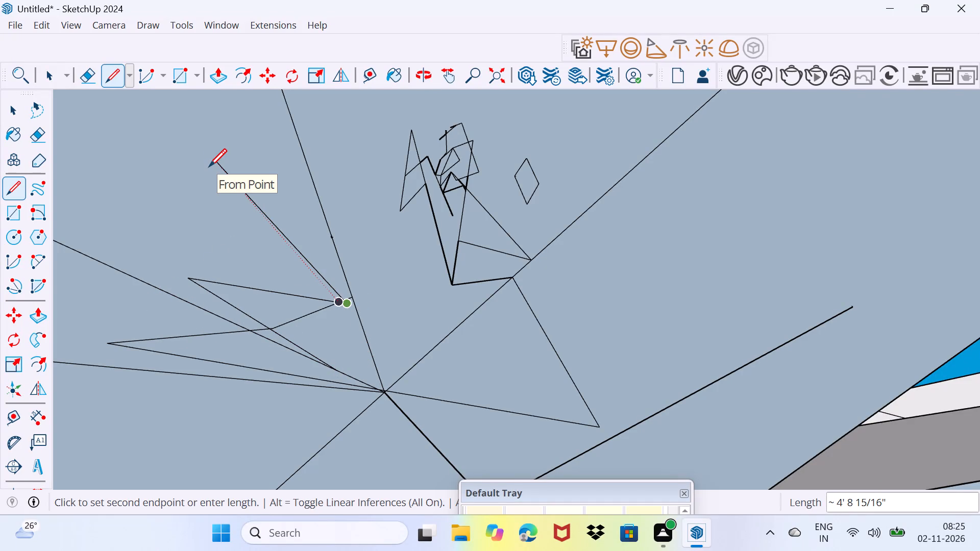
Draw a pointed outline across the steep edge, joining its outer tip to the upper edge point with a line about 3' 10 3/4" long.
{"action": "left_click", "coordinate": [403, 263]}
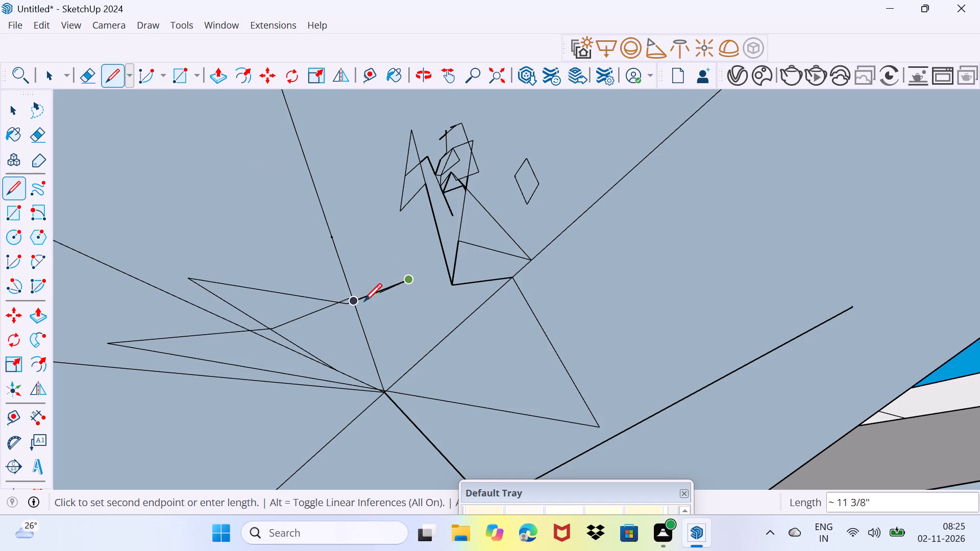
{"action": "left_click", "coordinate": [415, 282]}
{"action": "left_click", "coordinate": [334, 237]}
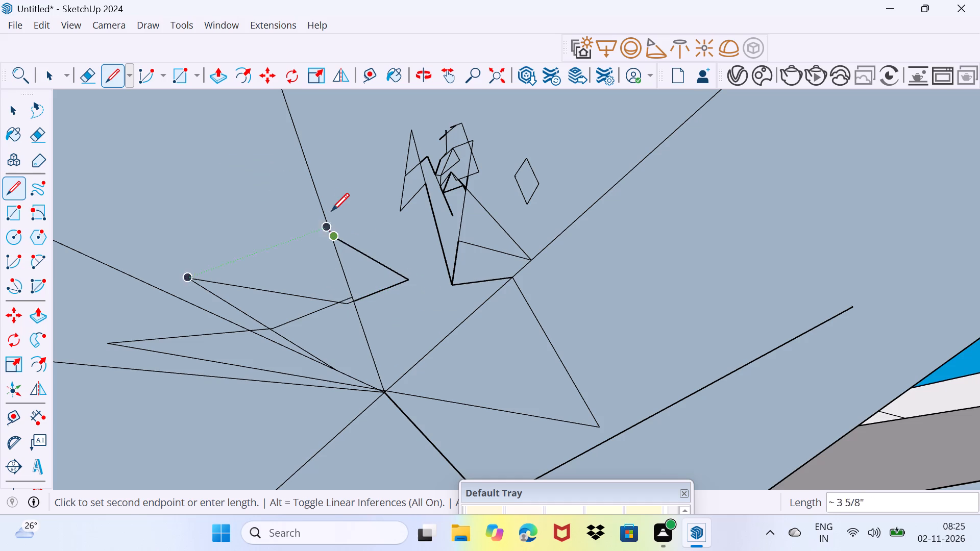
{"action": "left_click", "coordinate": [305, 146]}
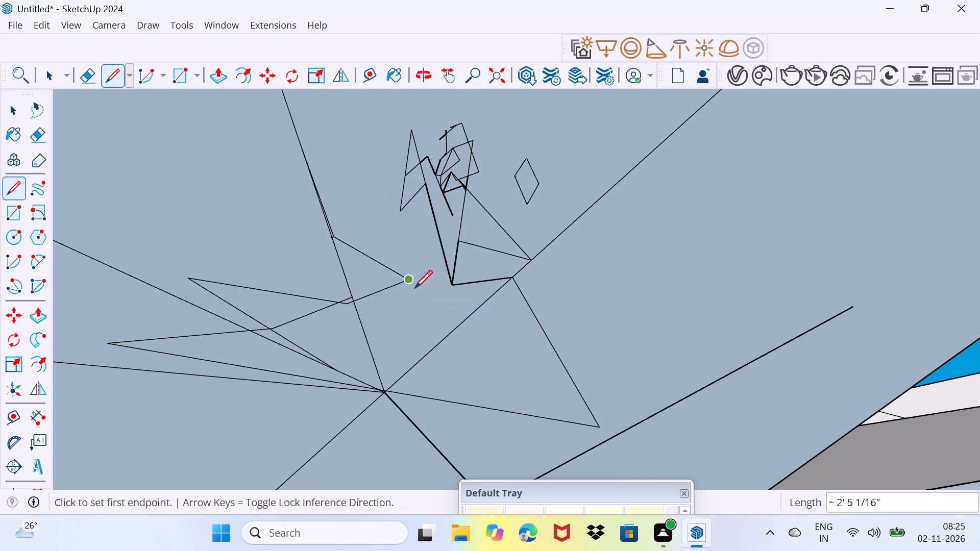
{"action": "left_click", "coordinate": [408, 283]}
{"action": "left_click", "coordinate": [303, 161]}
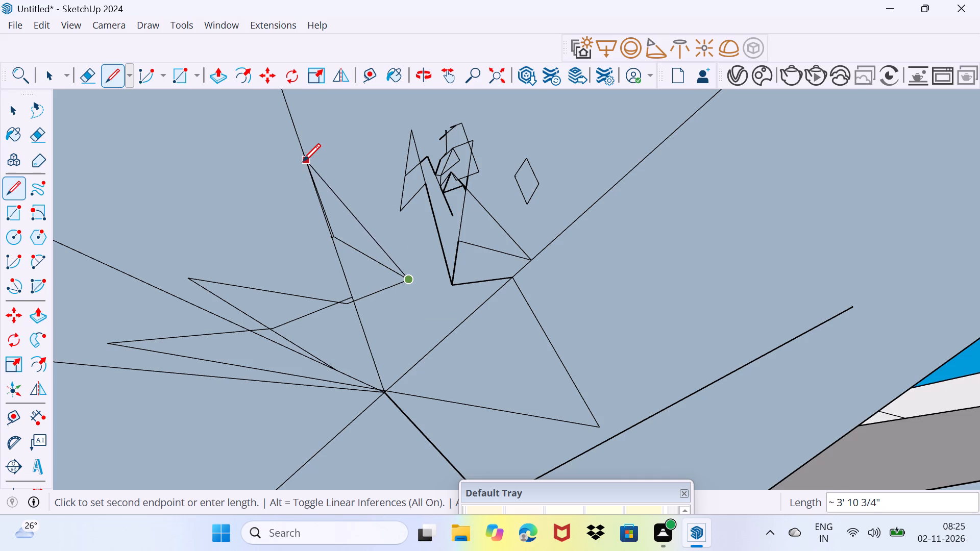
{"action": "left_click", "coordinate": [307, 163]}
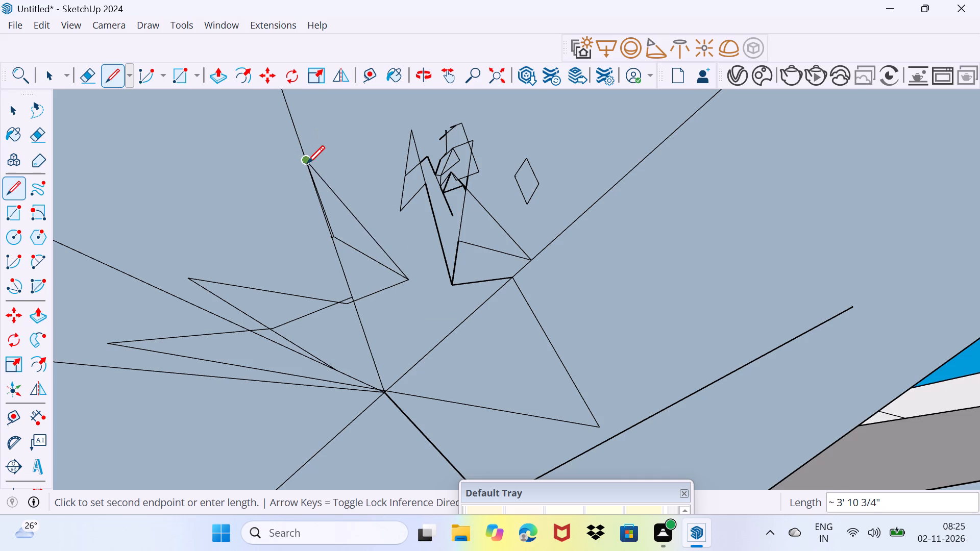
{"action": "left_click", "coordinate": [410, 277]}
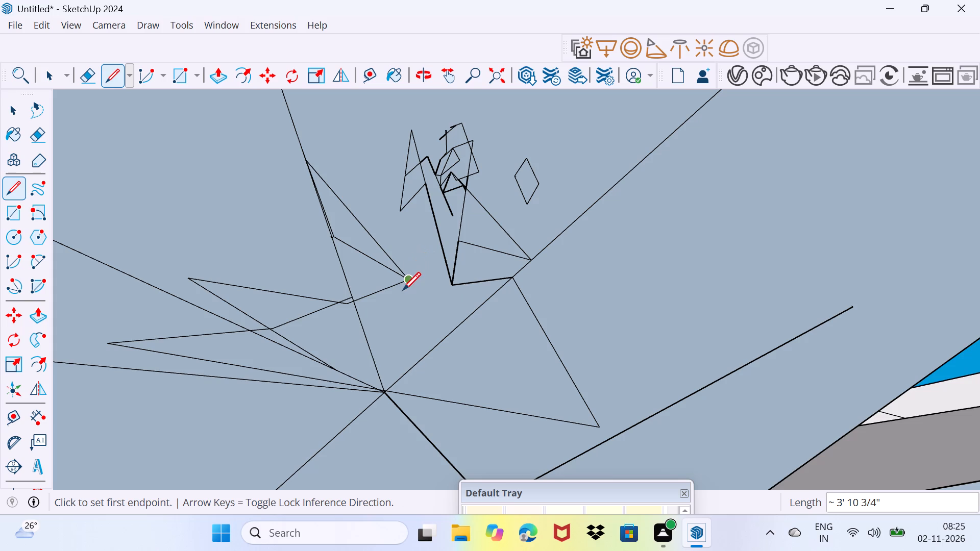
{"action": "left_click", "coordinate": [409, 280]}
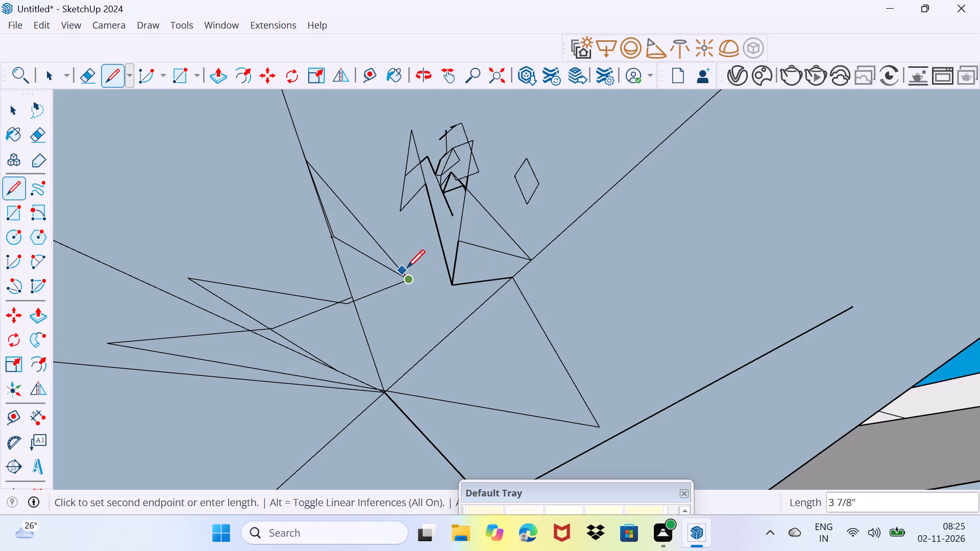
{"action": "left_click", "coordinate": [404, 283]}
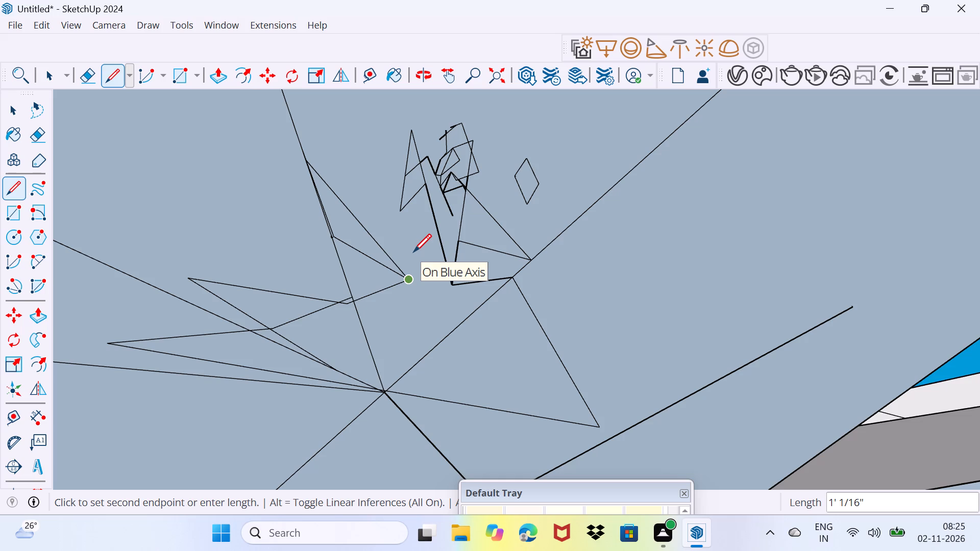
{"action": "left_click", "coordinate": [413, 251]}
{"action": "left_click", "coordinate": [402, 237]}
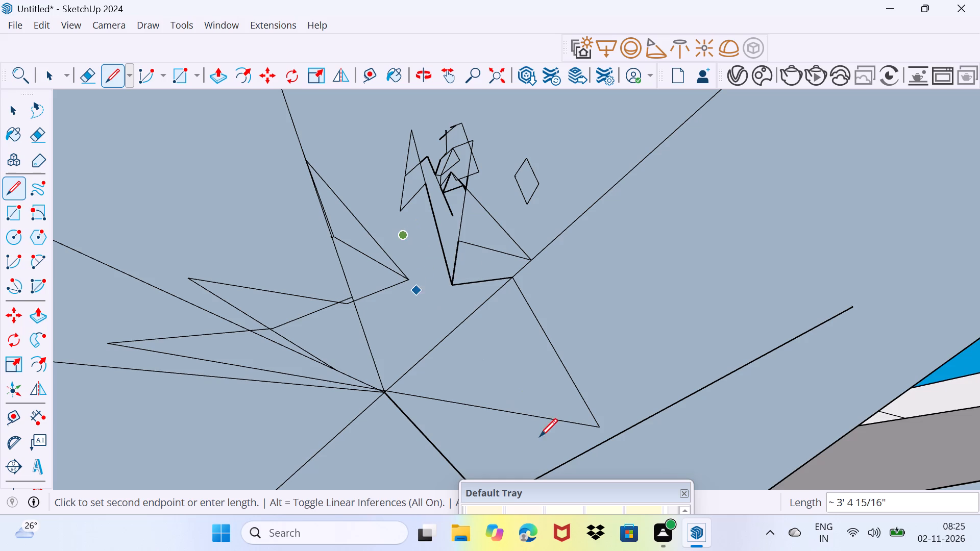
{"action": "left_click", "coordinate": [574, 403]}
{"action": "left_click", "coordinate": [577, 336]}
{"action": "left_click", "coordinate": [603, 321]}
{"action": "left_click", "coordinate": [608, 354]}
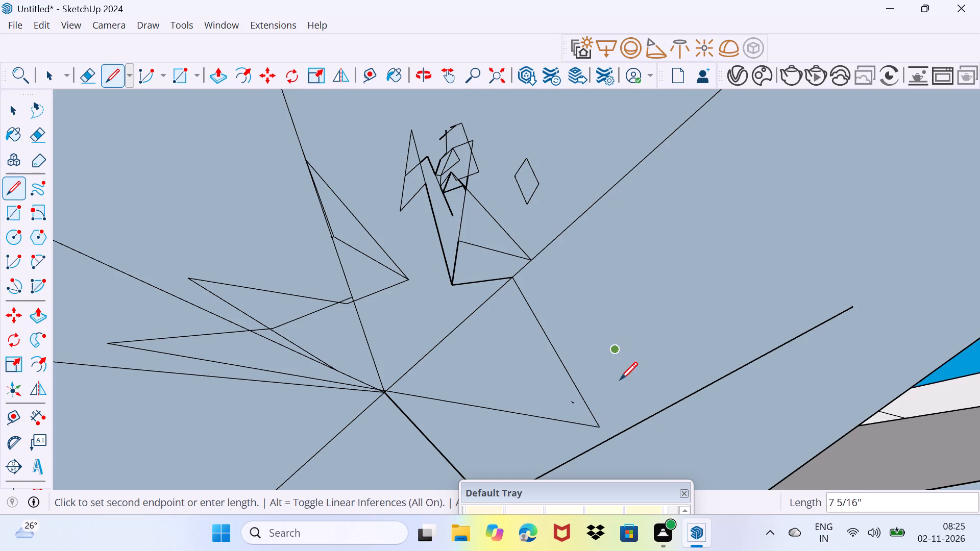
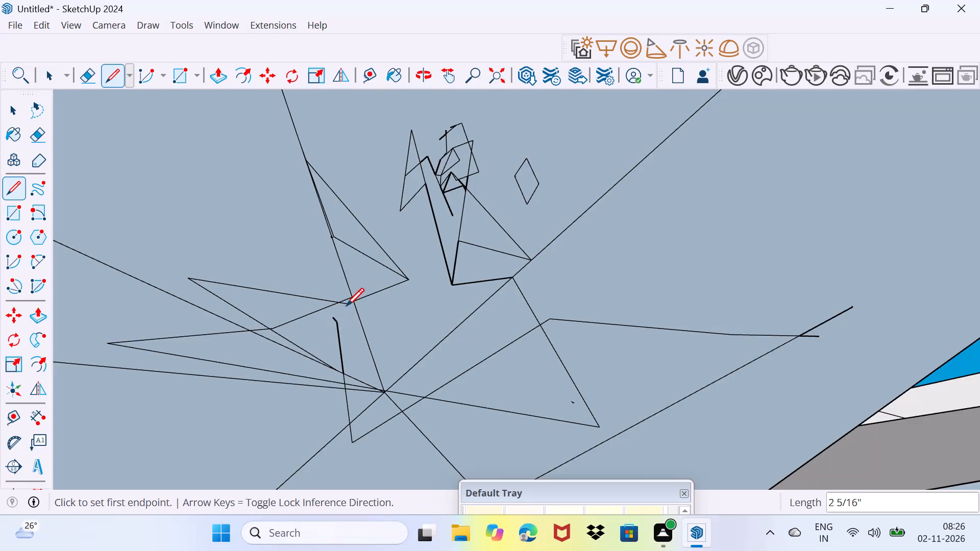
Draw a short stub up to the lower side of the pointed triangle, continue about 2 13/16" along it, and cross back over the steep edge.
{"action": "left_click_drag", "start_coordinate": [357, 277], "coordinate": [359, 272]}
{"action": "left_click", "coordinate": [358, 255]}
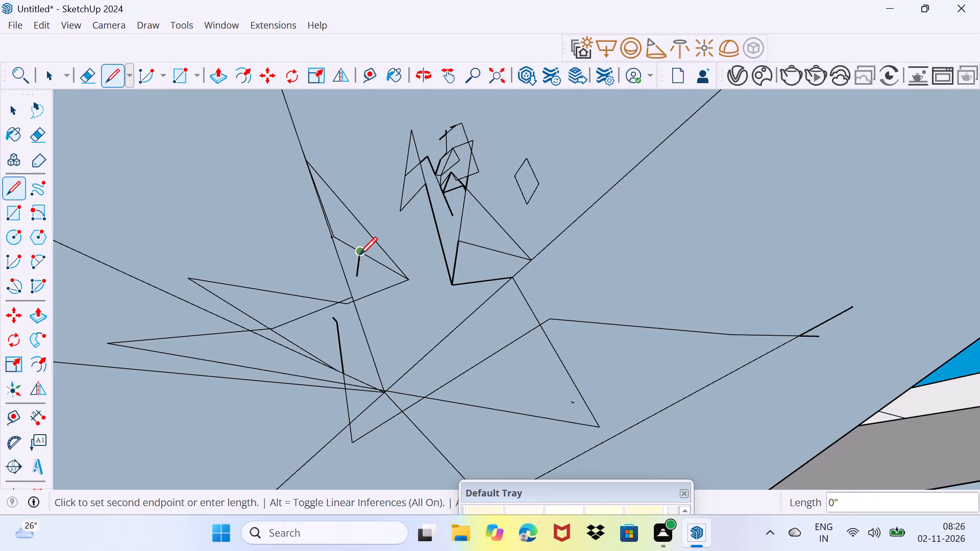
{"action": "left_click", "coordinate": [359, 255]}
{"action": "left_click", "coordinate": [367, 254]}
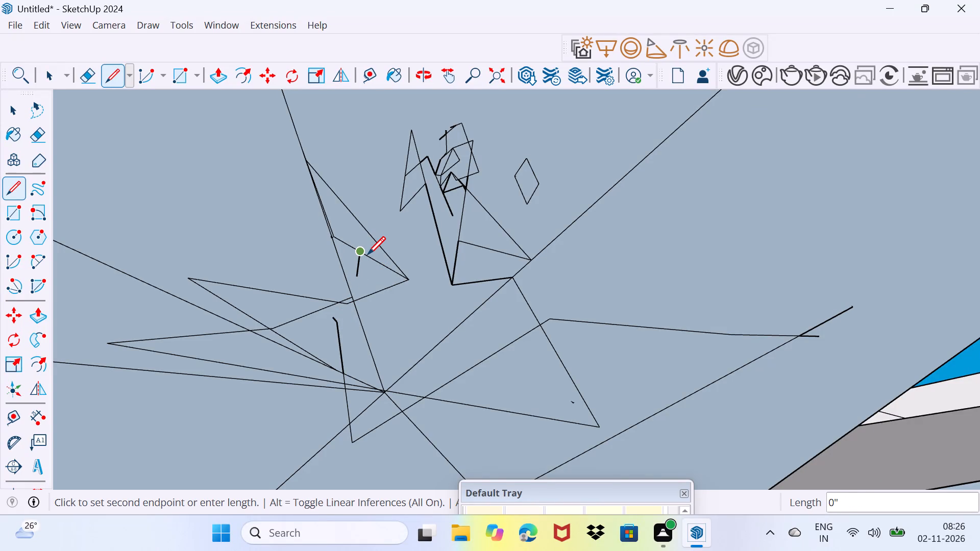
{"action": "left_click", "coordinate": [367, 254]}
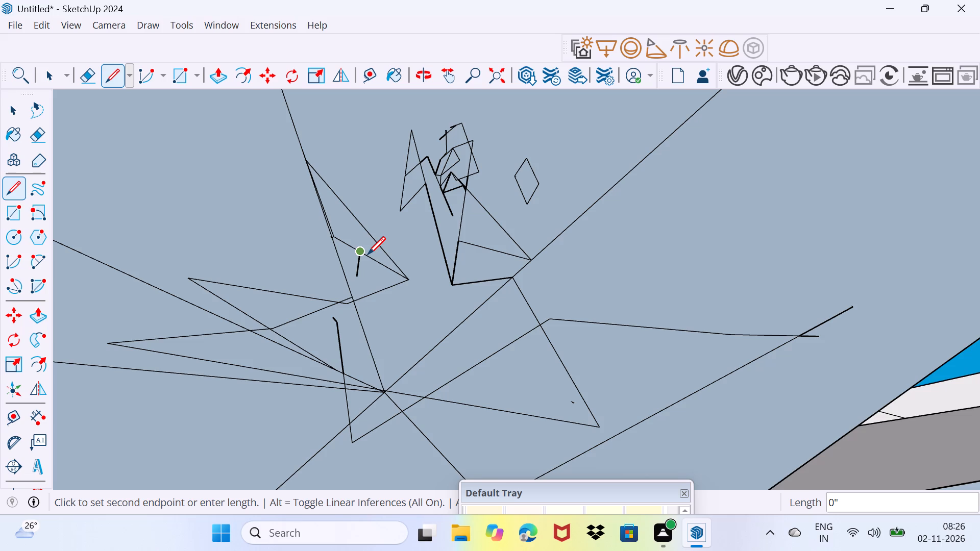
{"action": "left_click", "coordinate": [371, 253]}
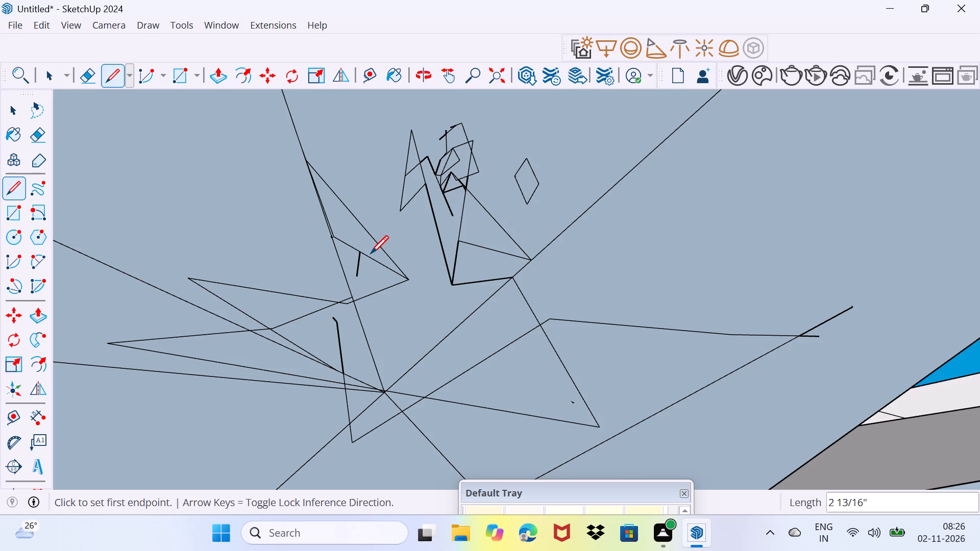
{"action": "left_click", "coordinate": [371, 253]}
{"action": "left_click", "coordinate": [371, 253]}
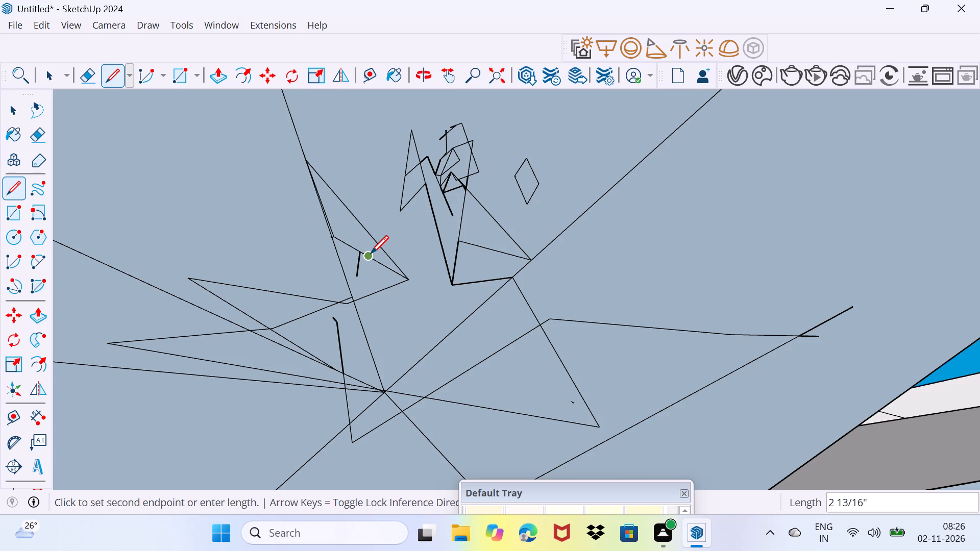
{"action": "left_click", "coordinate": [373, 252]}
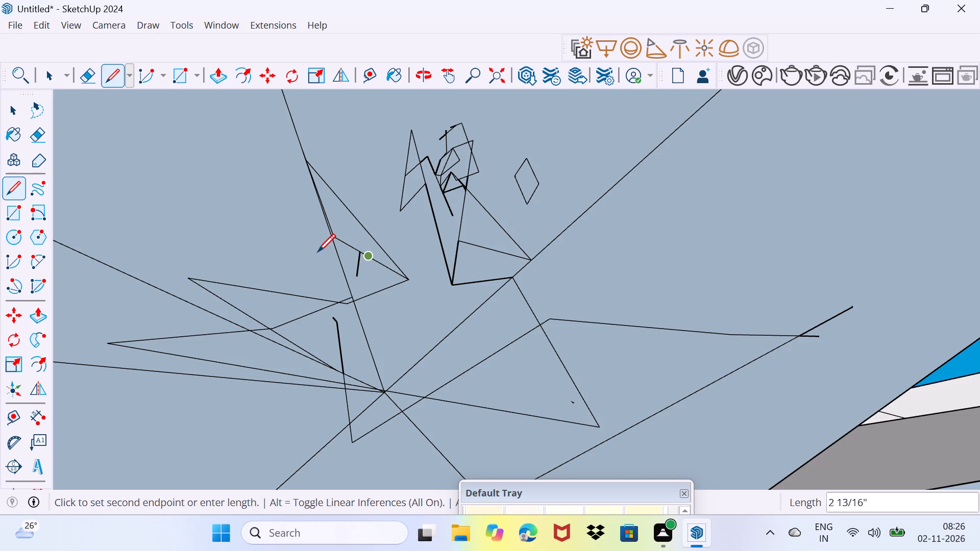
{"action": "left_click", "coordinate": [317, 252]}
Draw a small V: about 9 3/16" down to the stub's free end, then about 1' 1 13/16" up to the triangle's long side.
{"action": "left_click", "coordinate": [374, 249]}
{"action": "left_click", "coordinate": [376, 252]}
{"action": "left_click", "coordinate": [366, 261]}
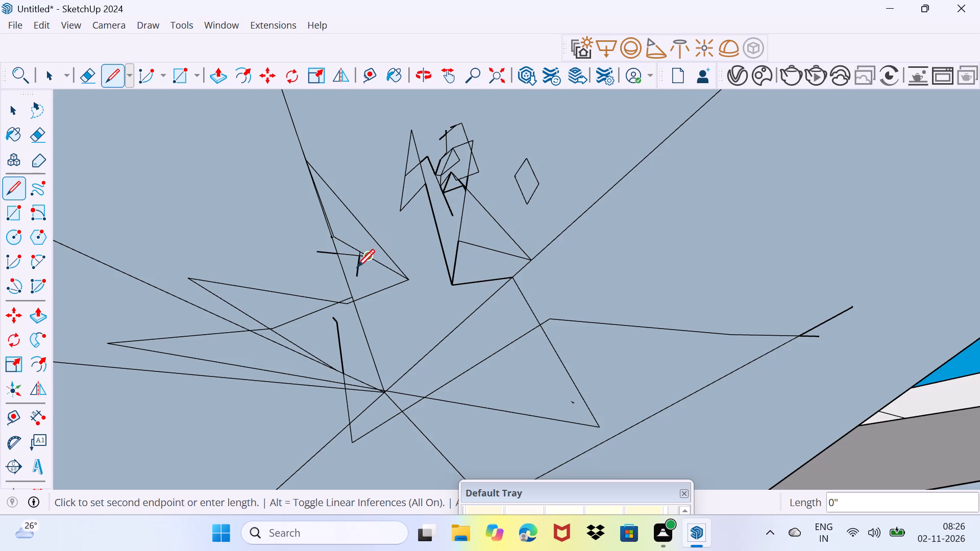
{"action": "left_click", "coordinate": [353, 269]}
{"action": "left_click", "coordinate": [354, 267]}
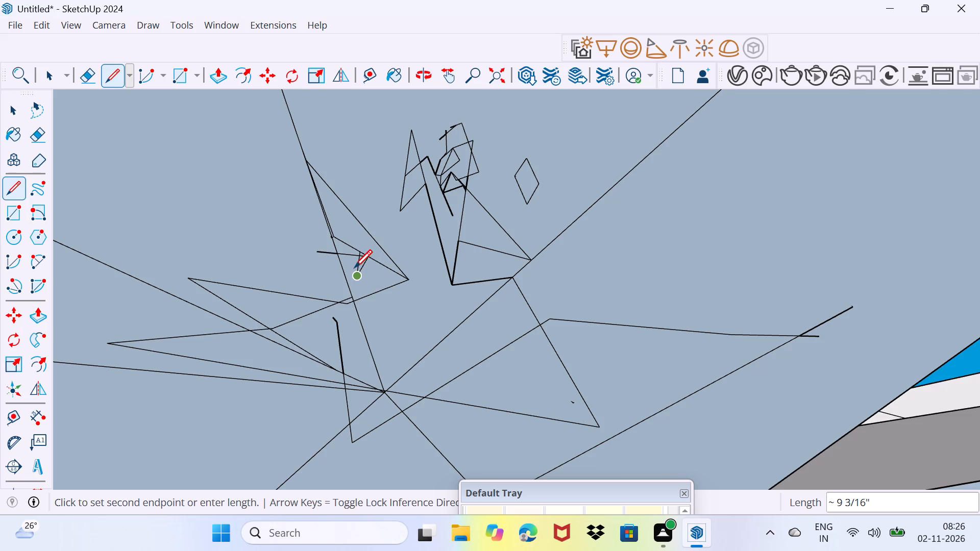
{"action": "left_click", "coordinate": [354, 267]}
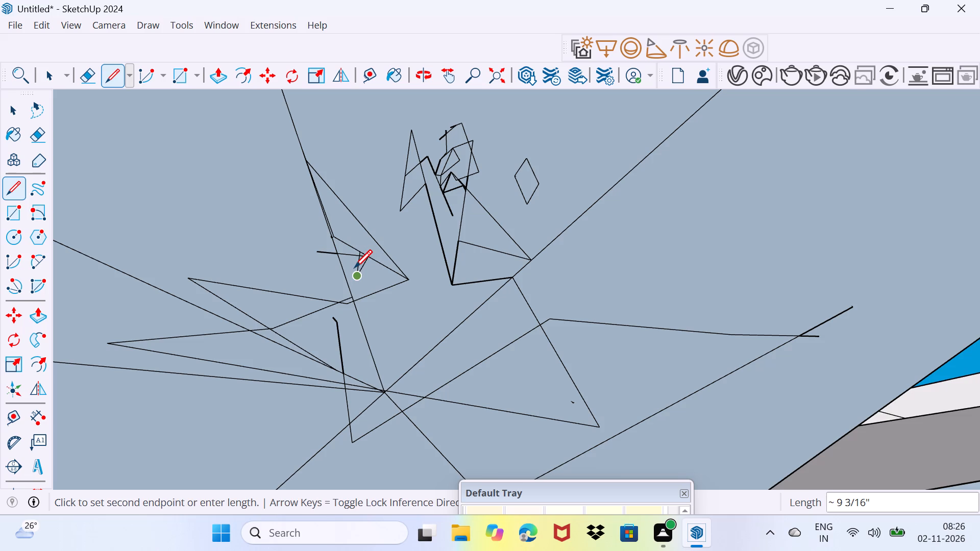
{"action": "left_click", "coordinate": [354, 267]}
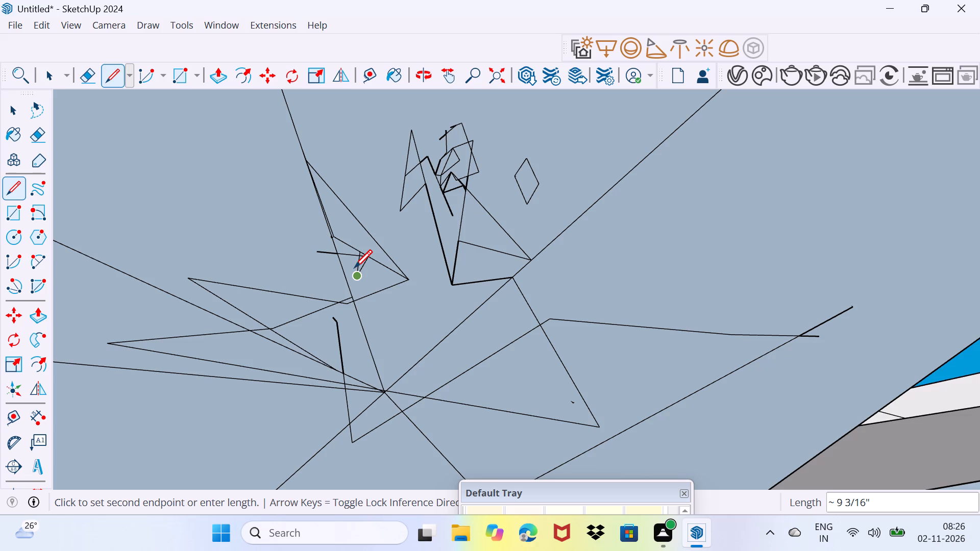
{"action": "left_click", "coordinate": [354, 267]}
{"action": "left_click", "coordinate": [354, 267]}
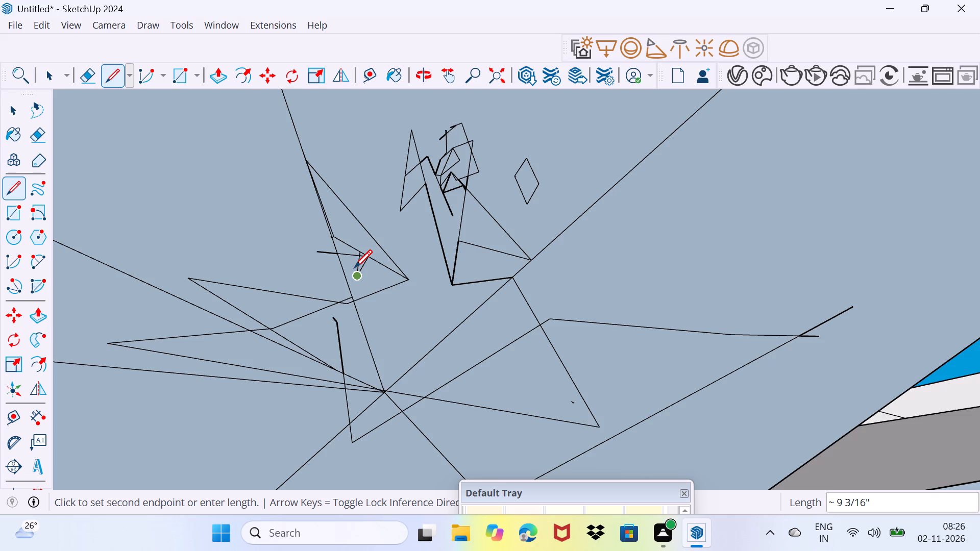
{"action": "left_click", "coordinate": [354, 267]}
{"action": "left_click", "coordinate": [383, 255]}
{"action": "left_click", "coordinate": [383, 255]}
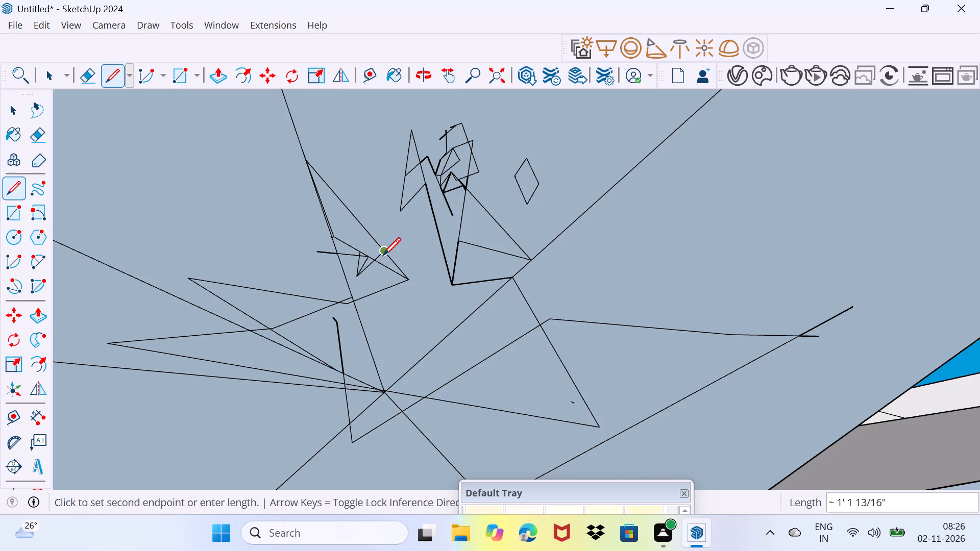
{"action": "left_click", "coordinate": [383, 255]}
{"action": "left_click", "coordinate": [383, 255]}
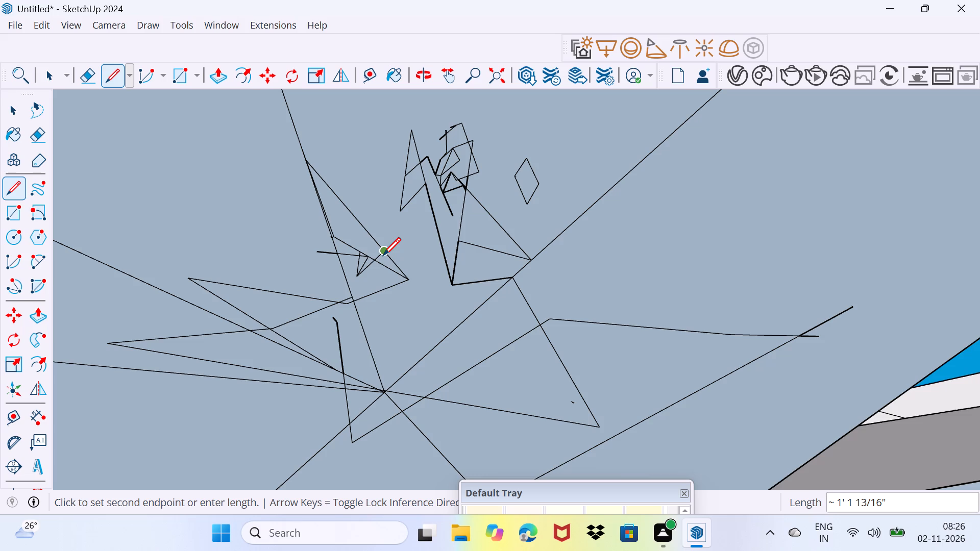
{"action": "left_click", "coordinate": [383, 255]}
Connect the V's upper end on the triangle's long side to the long diagonal edge with a two-segment bent line.
{"action": "left_click", "coordinate": [387, 253]}
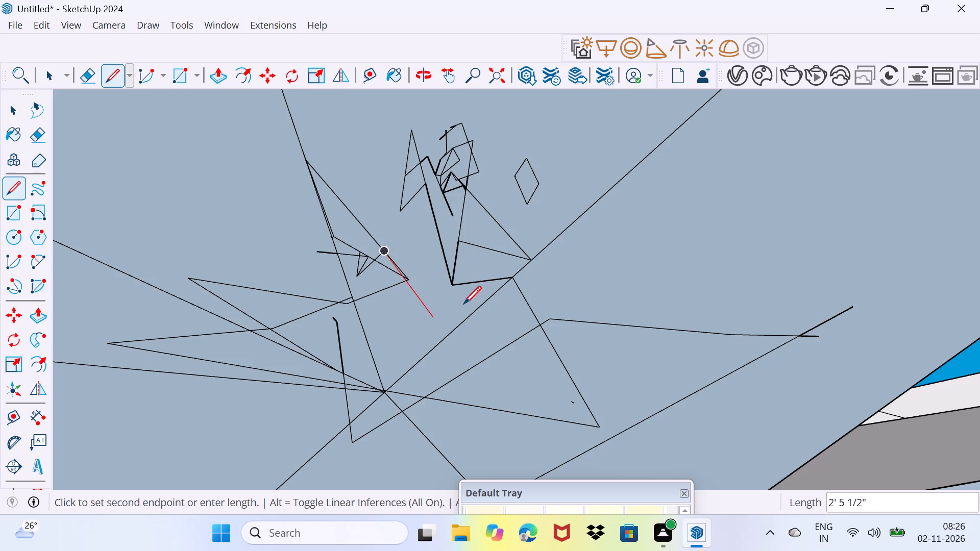
{"action": "left_click_drag", "start_coordinate": [463, 303], "coordinate": [464, 320]}
{"action": "left_click", "coordinate": [464, 326]}
Draw a bent line up across the diagonal edge with a segment about 1' 1/4" long, extending it about 4 3/8" to the edge's upper corner point.
{"action": "left_click", "coordinate": [513, 297]}
{"action": "left_click", "coordinate": [502, 303]}
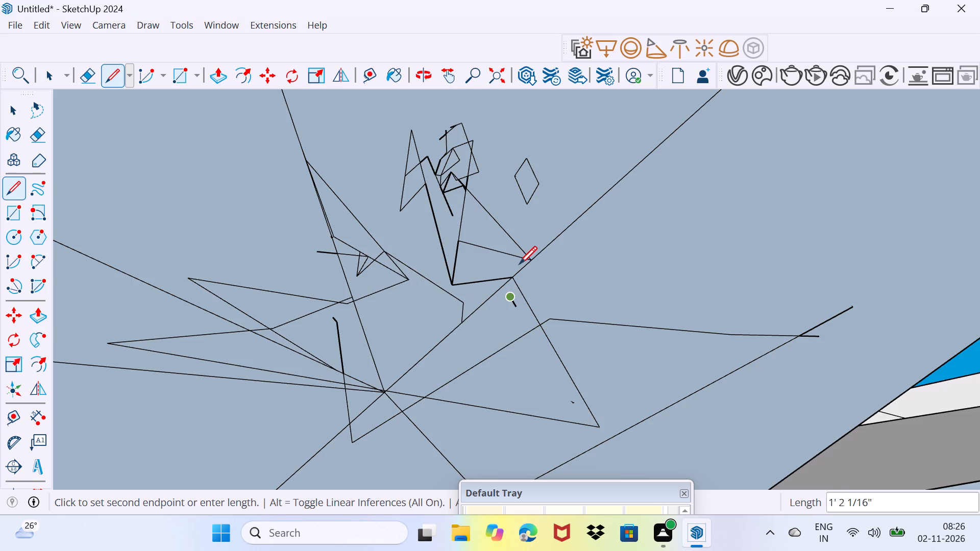
{"action": "left_click", "coordinate": [521, 264]}
{"action": "left_click", "coordinate": [519, 268]}
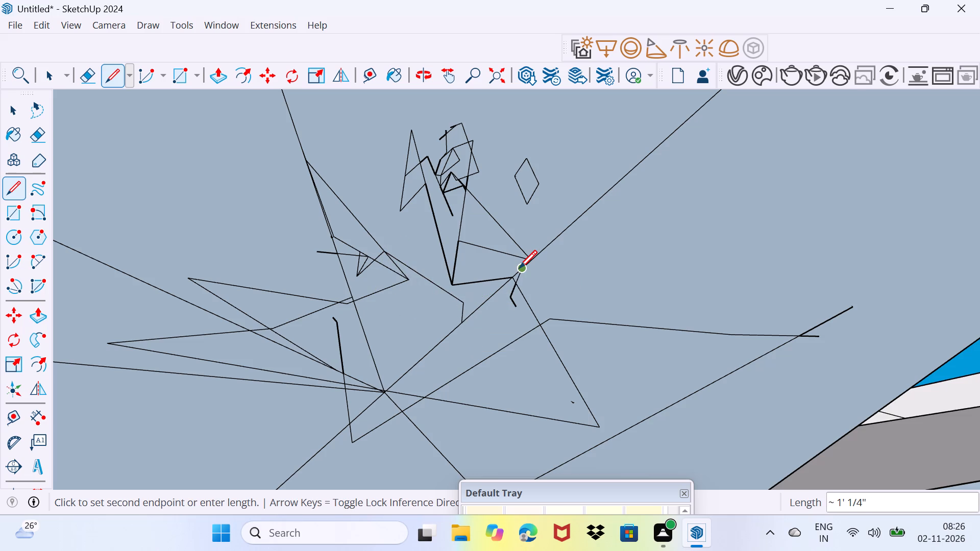
{"action": "left_click", "coordinate": [519, 268]}
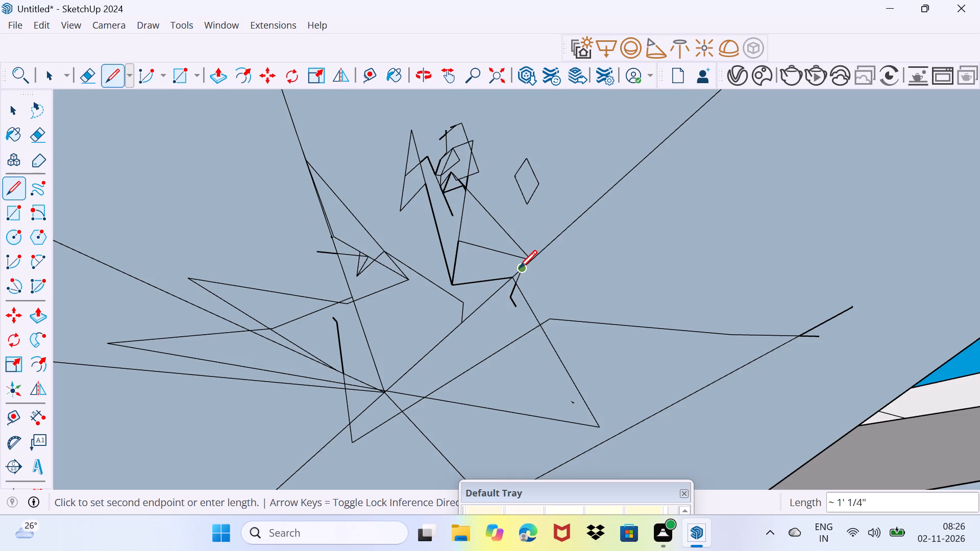
{"action": "left_click", "coordinate": [519, 268]}
{"action": "left_click", "coordinate": [526, 266]}
{"action": "left_click", "coordinate": [526, 268]}
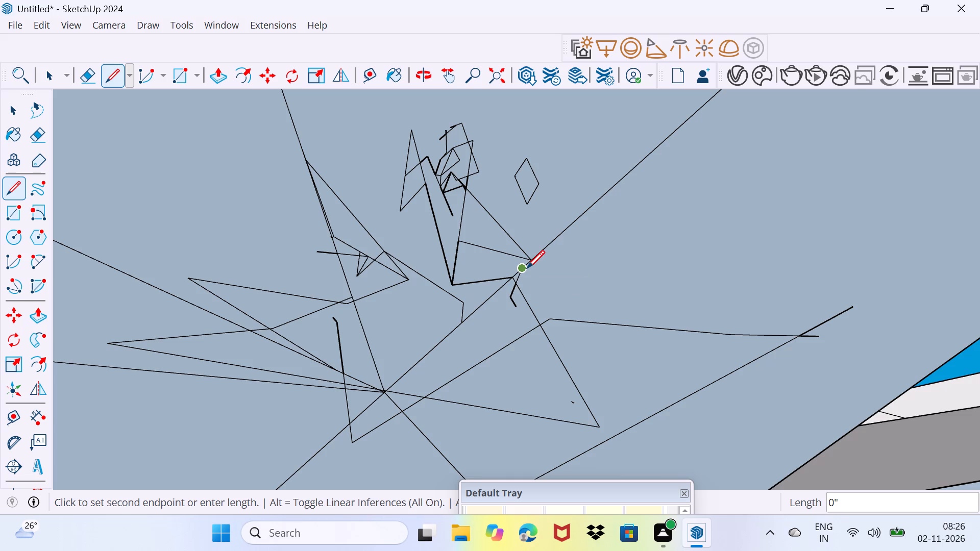
{"action": "left_click", "coordinate": [527, 268]}
{"action": "left_click", "coordinate": [527, 269]}
{"action": "left_click", "coordinate": [533, 268]}
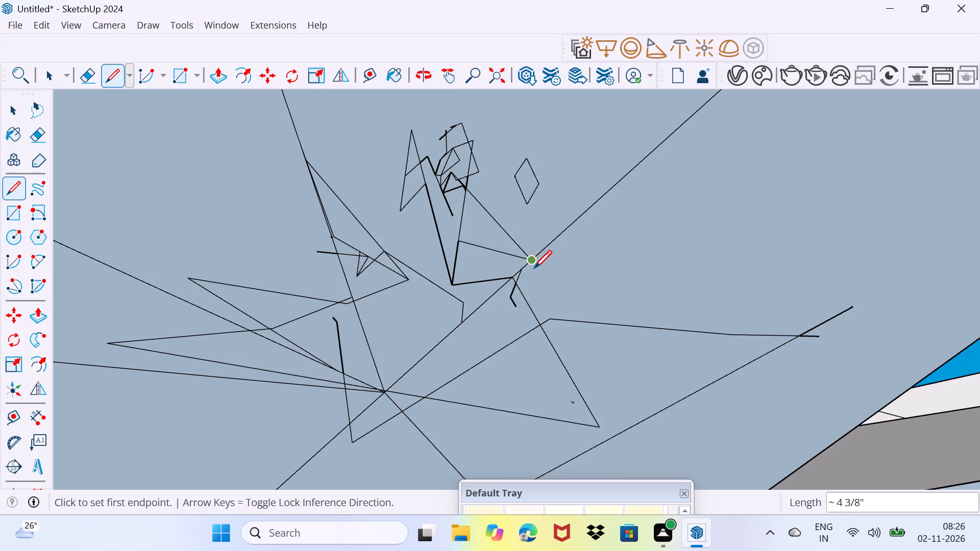
Draw a small zigzag beside the diagonal edge, starting near its corner point and continuing outward in short segments over the open face.
{"action": "left_click", "coordinate": [526, 275]}
{"action": "left_click", "coordinate": [540, 268]}
{"action": "left_click", "coordinate": [538, 271]}
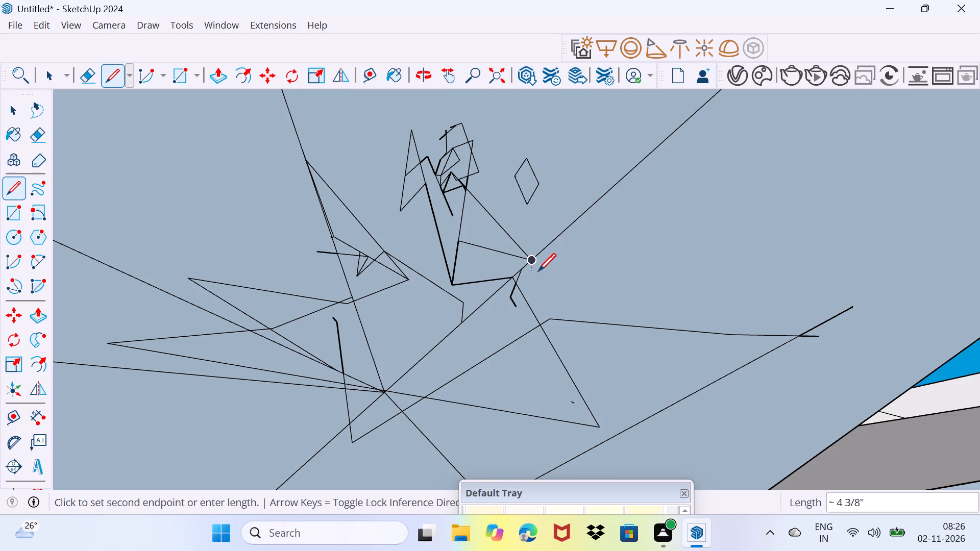
{"action": "left_click", "coordinate": [538, 271]}
{"action": "left_click", "coordinate": [552, 270]}
{"action": "left_click", "coordinate": [553, 273]}
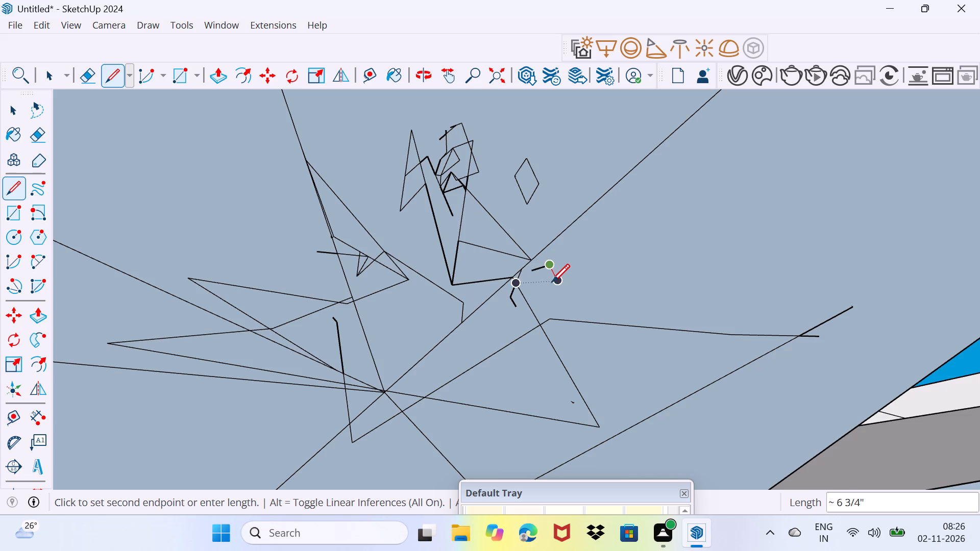
{"action": "left_click", "coordinate": [552, 282]}
{"action": "left_click", "coordinate": [558, 282]}
{"action": "left_click", "coordinate": [577, 280]}
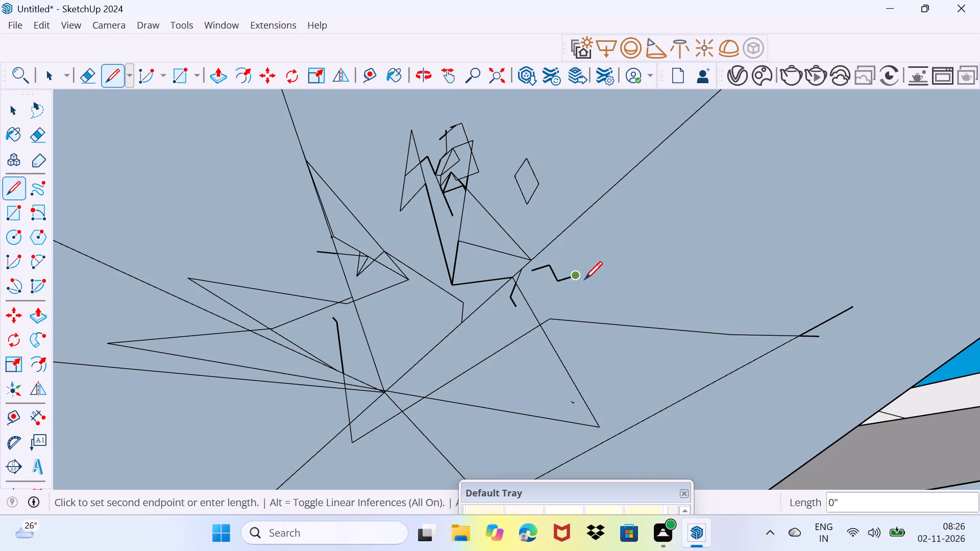
{"action": "left_click", "coordinate": [593, 277]}
{"action": "left_click", "coordinate": [597, 274]}
{"action": "left_click", "coordinate": [603, 269]}
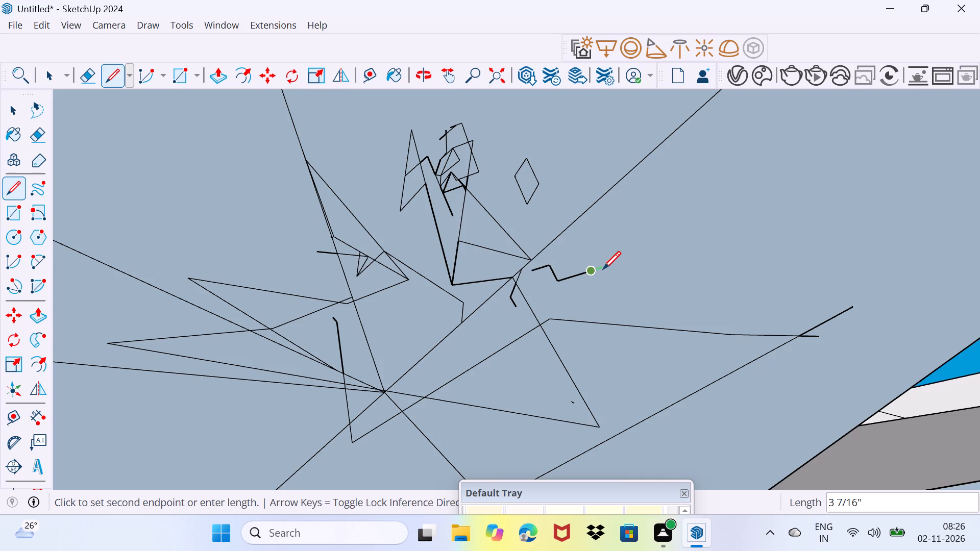
{"action": "left_click", "coordinate": [603, 268]}
{"action": "left_click", "coordinate": [611, 265]}
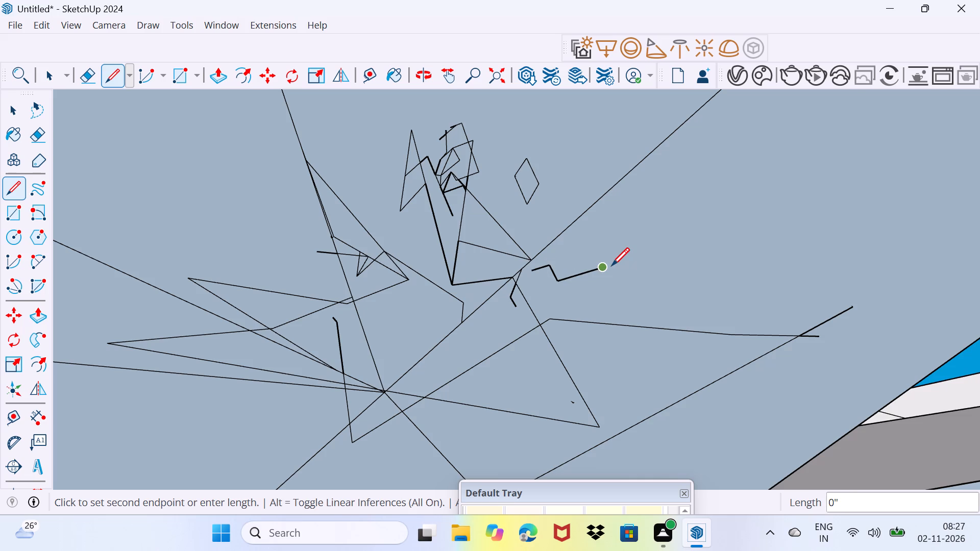
{"action": "left_click", "coordinate": [611, 265]}
{"action": "left_click", "coordinate": [606, 273]}
{"action": "left_click", "coordinate": [606, 273]}
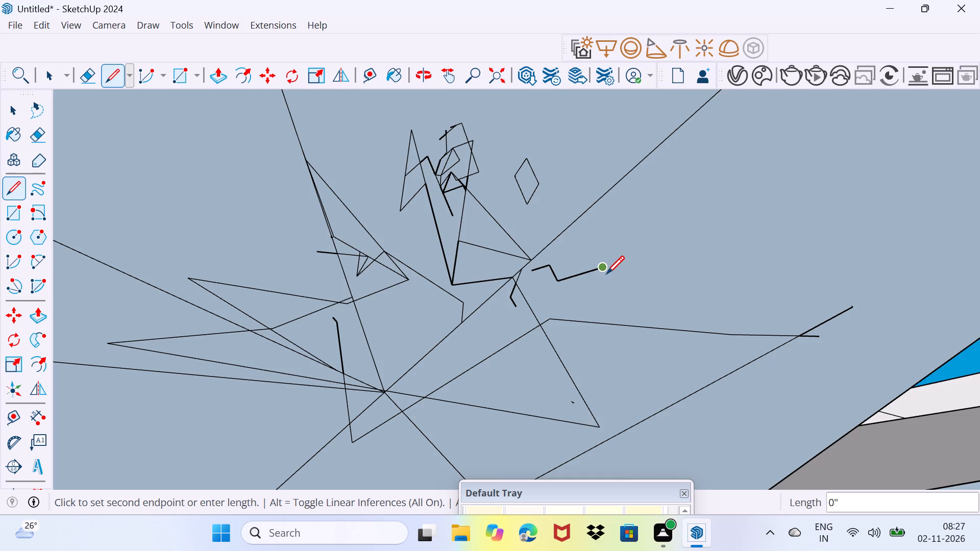
{"action": "left_click", "coordinate": [601, 277]}
Draw a long line from the zigzag's outer end back across the diagonal edge, add a 1 3/8" kink, and finish on the thick lower edge.
{"action": "scroll", "coordinate": [505, 284], "scroll_direction": "up", "scroll_amount": 6}
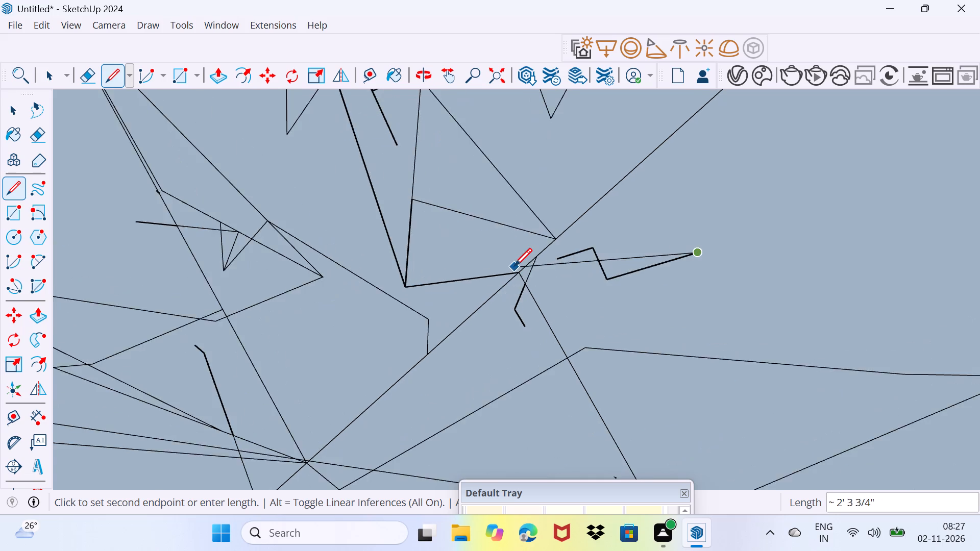
{"action": "scroll", "coordinate": [514, 265], "scroll_direction": "up", "scroll_amount": 4}
{"action": "left_click", "coordinate": [488, 275]}
{"action": "left_click", "coordinate": [480, 268]}
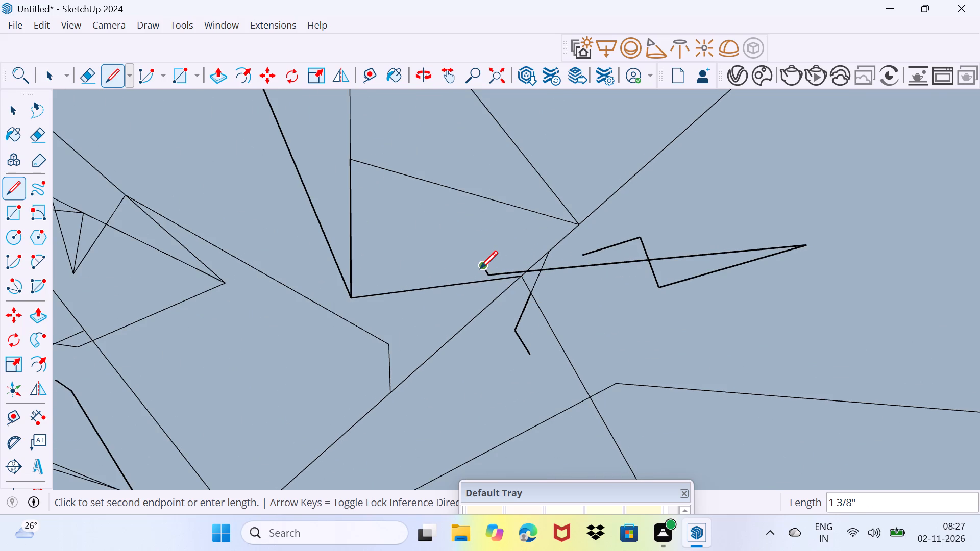
{"action": "left_click", "coordinate": [480, 268]}
{"action": "left_click", "coordinate": [480, 268]}
{"action": "left_click", "coordinate": [436, 267]}
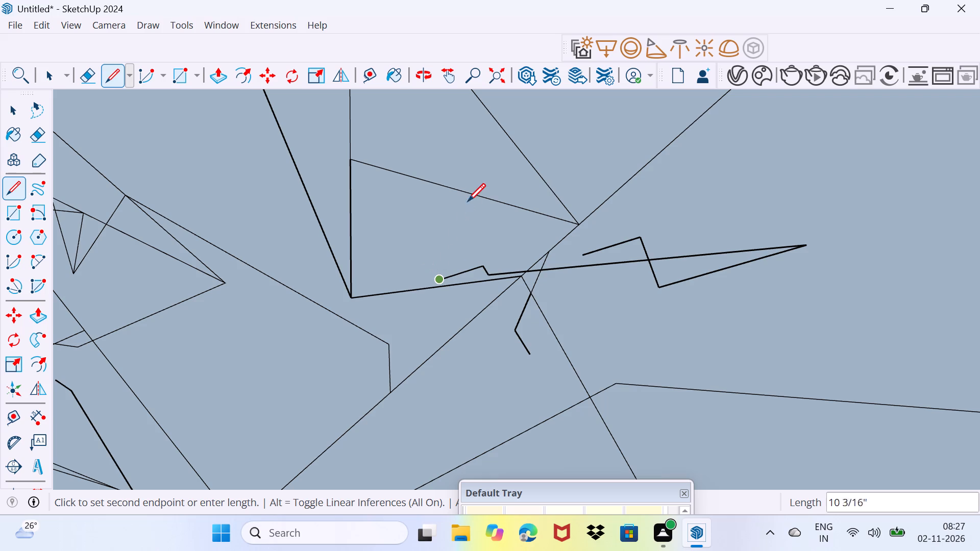
Continue the outline with a line about 1' 8 7/8" to a peak, down across the diagonal edge, and back up with a 1' line.
{"action": "left_click", "coordinate": [592, 158]}
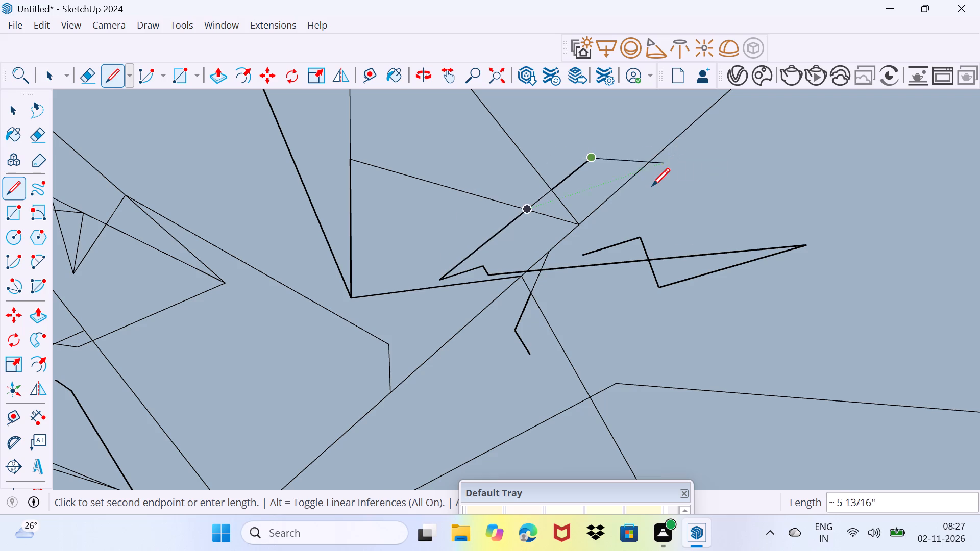
{"action": "left_click", "coordinate": [668, 213]}
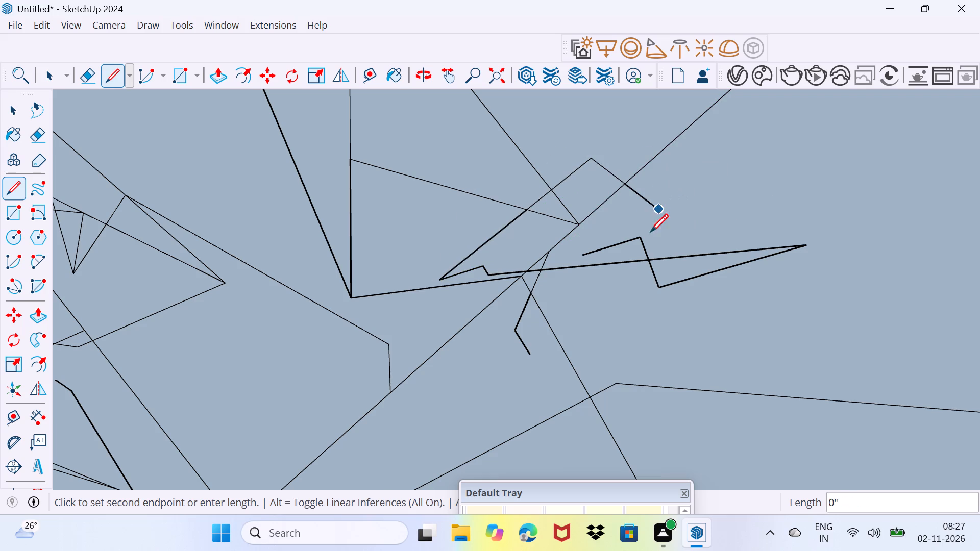
{"action": "left_click", "coordinate": [674, 96]}
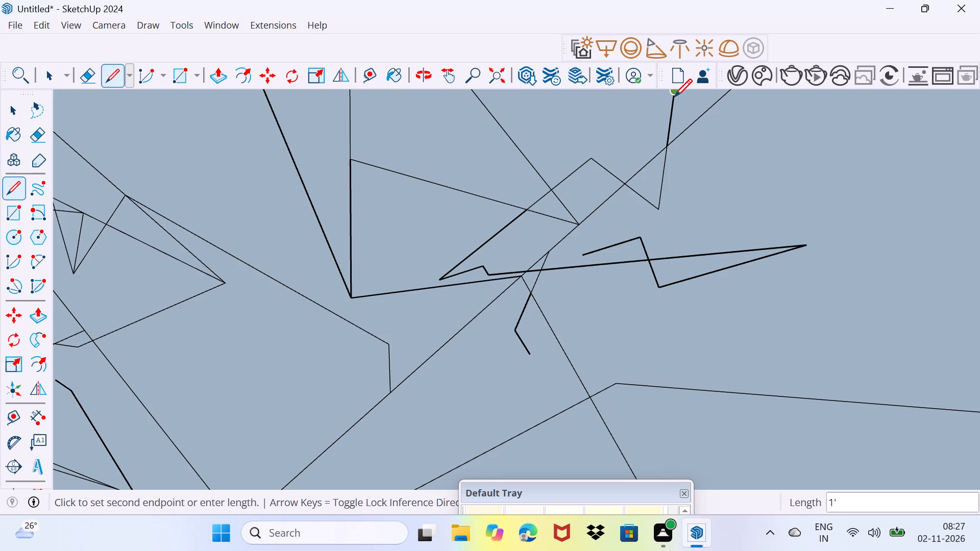
{"action": "left_click", "coordinate": [674, 96]}
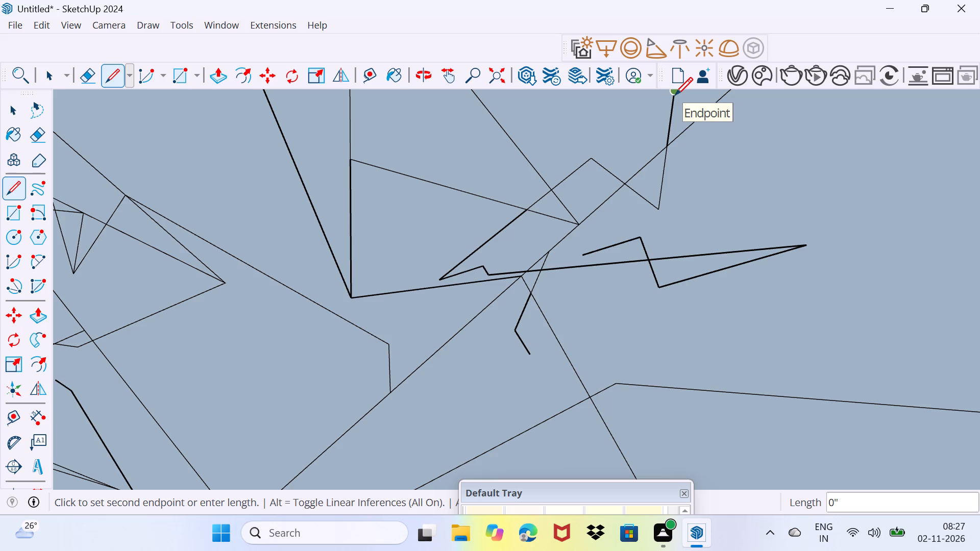
{"action": "left_click", "coordinate": [675, 95]}
{"action": "left_click", "coordinate": [675, 95]}
{"action": "left_click", "coordinate": [675, 95]}
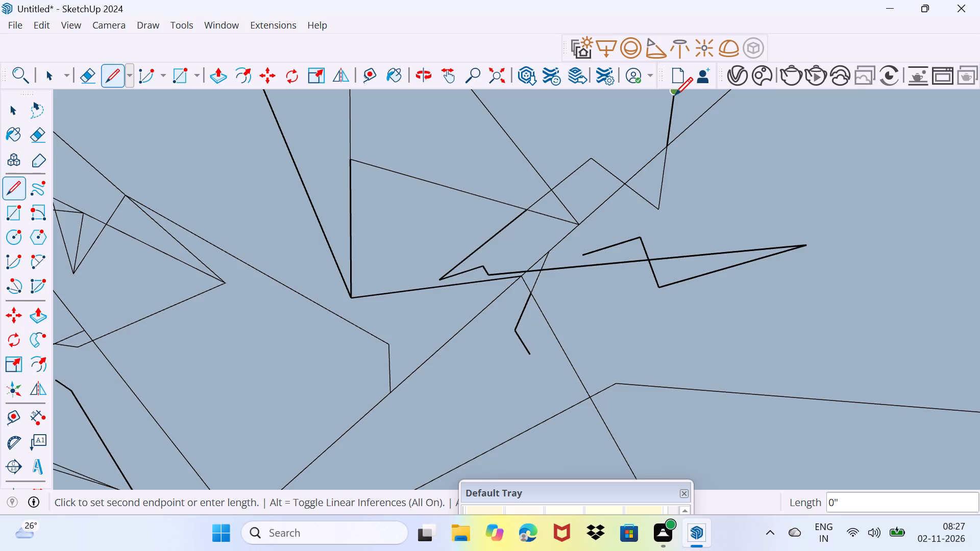
Draw a cluster of short strokes back from the outline's upper tip, ending in a small spike above the diagonal edge.
{"action": "left_click", "coordinate": [680, 108]}
{"action": "left_click", "coordinate": [656, 124]}
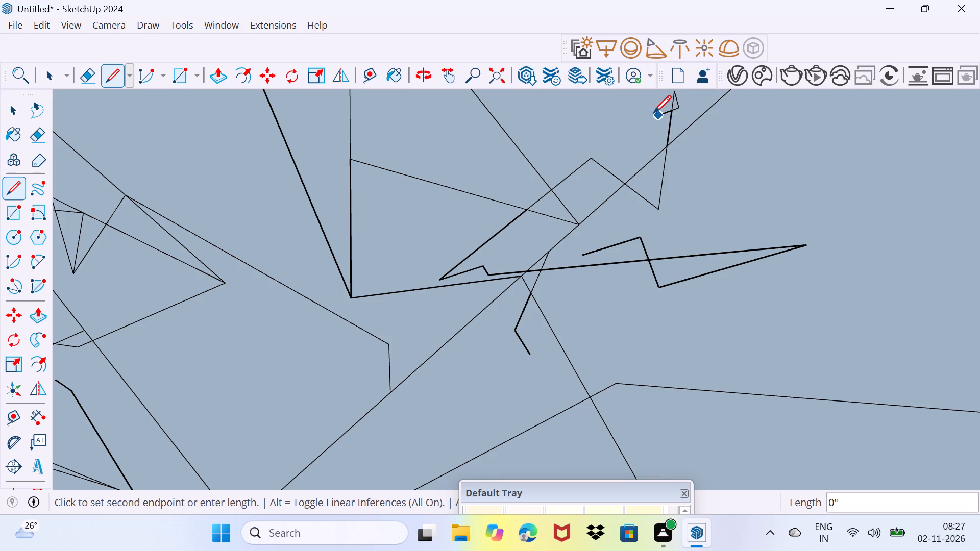
{"action": "left_click", "coordinate": [653, 113]}
{"action": "left_click", "coordinate": [624, 133]}
{"action": "left_click", "coordinate": [631, 118]}
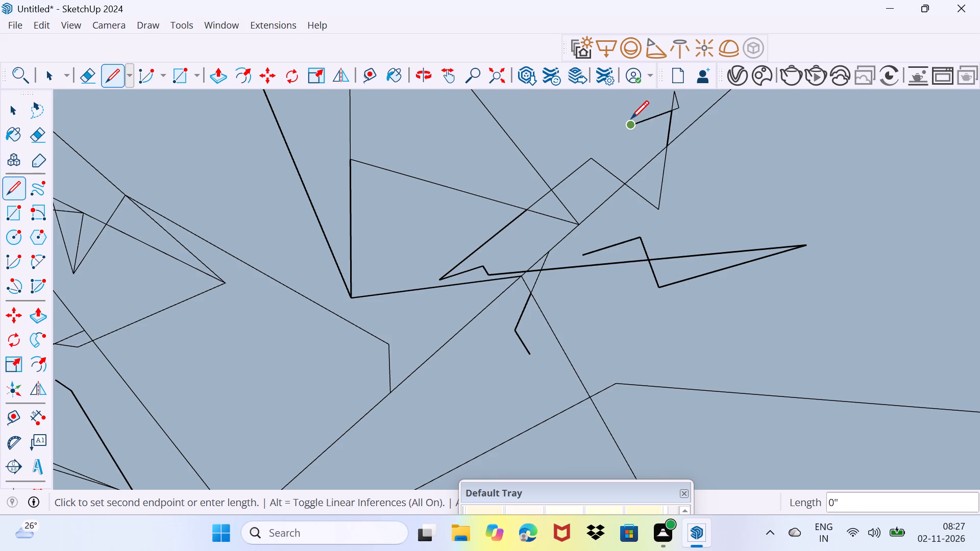
{"action": "left_click", "coordinate": [631, 118]}
{"action": "left_click", "coordinate": [648, 106]}
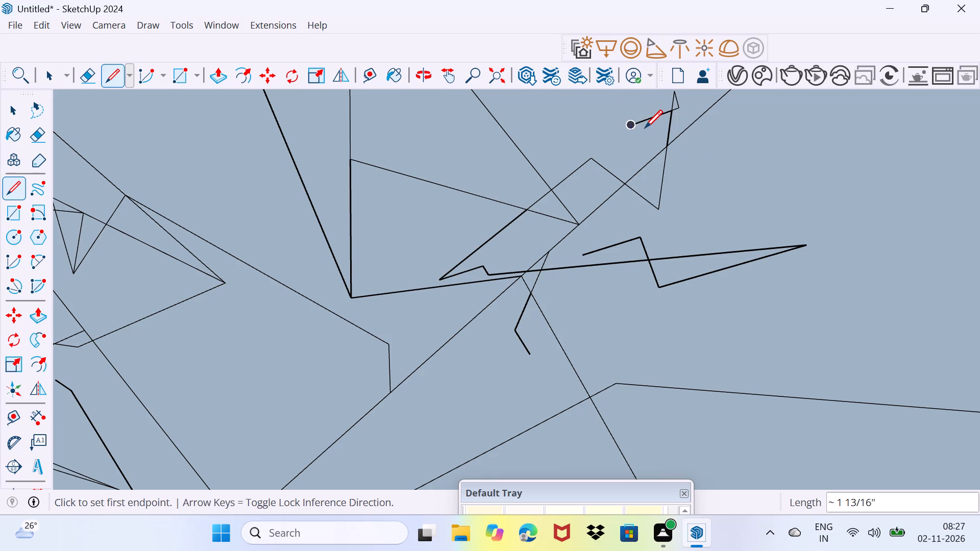
{"action": "left_click", "coordinate": [645, 128]}
{"action": "left_click", "coordinate": [649, 115]}
{"action": "left_click", "coordinate": [649, 115]}
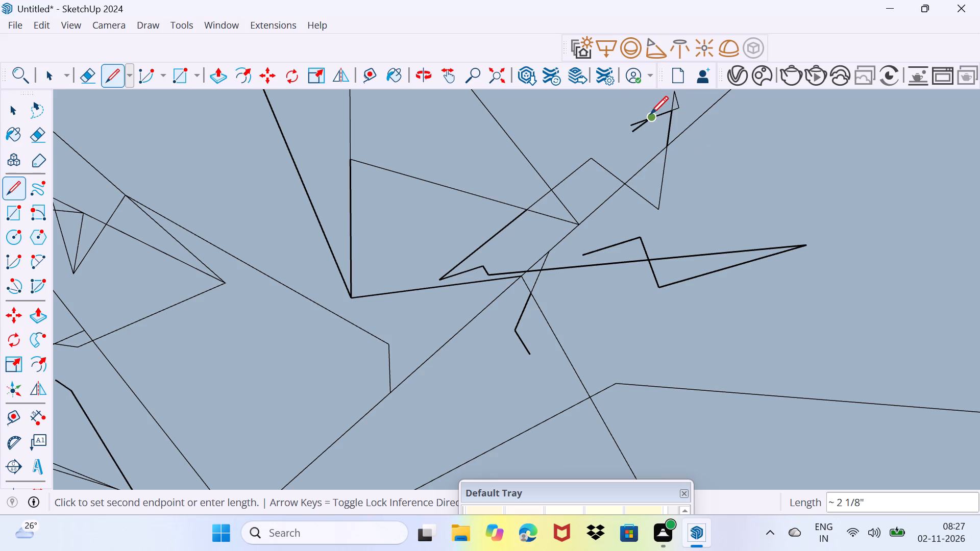
{"action": "left_click", "coordinate": [650, 113]}
{"action": "left_click", "coordinate": [654, 107]}
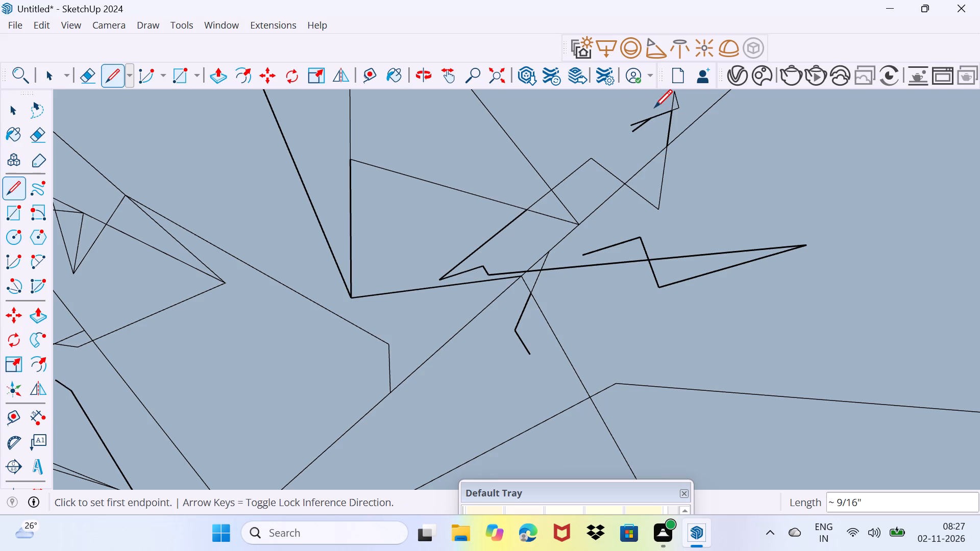
{"action": "left_click", "coordinate": [654, 107]}
{"action": "left_click", "coordinate": [659, 99]}
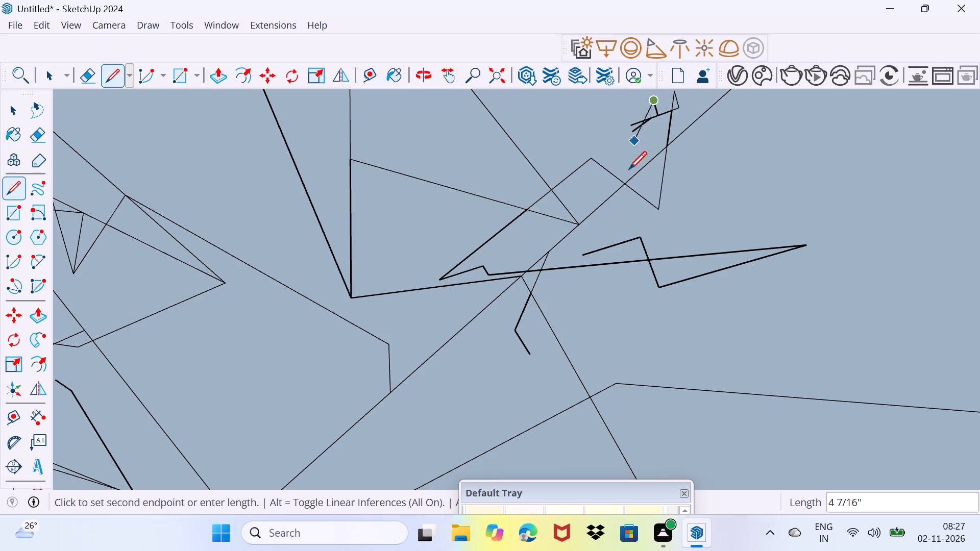
Extend the line from the spike down across the diagonal edge, back over it, and finish on the thin descending edge.
{"action": "left_click", "coordinate": [626, 198]}
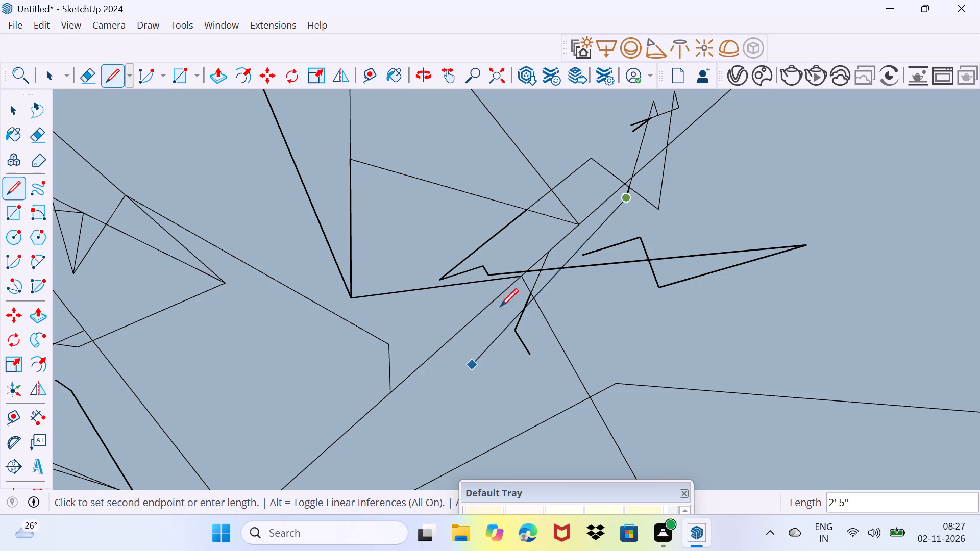
{"action": "left_click", "coordinate": [527, 262]}
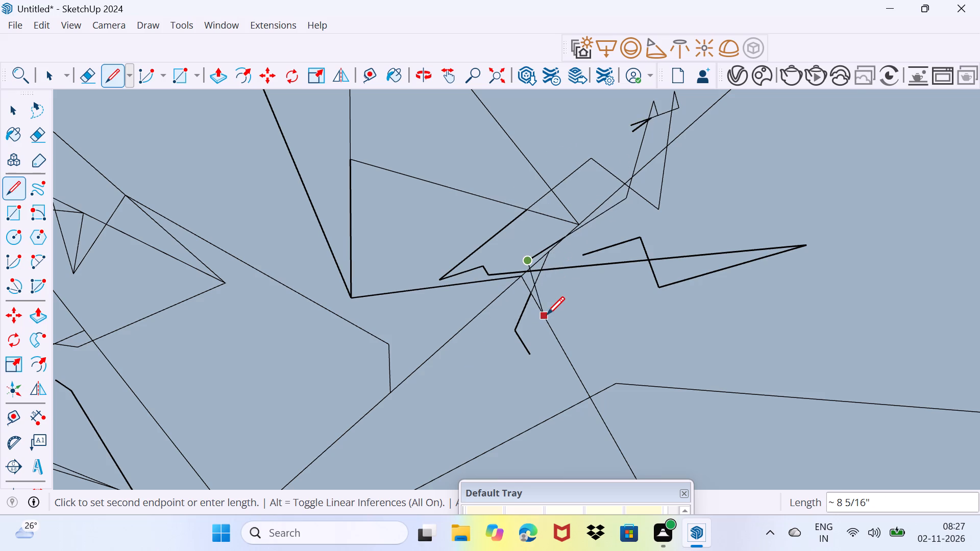
{"action": "left_click", "coordinate": [547, 314]}
Draw a long line from the open face back across the diagonal edge and fold it into a narrow pointed shape, closing with about 5 1/2".
{"action": "left_click", "coordinate": [600, 281]}
{"action": "left_click", "coordinate": [597, 287]}
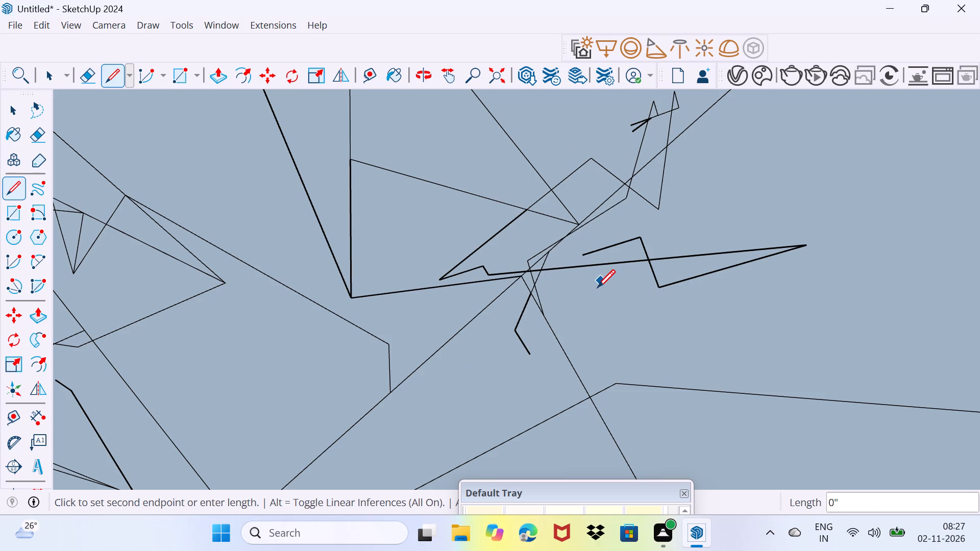
{"action": "left_click_drag", "start_coordinate": [434, 334], "coordinate": [446, 320]}
{"action": "left_click", "coordinate": [464, 291]}
{"action": "left_click", "coordinate": [445, 322]}
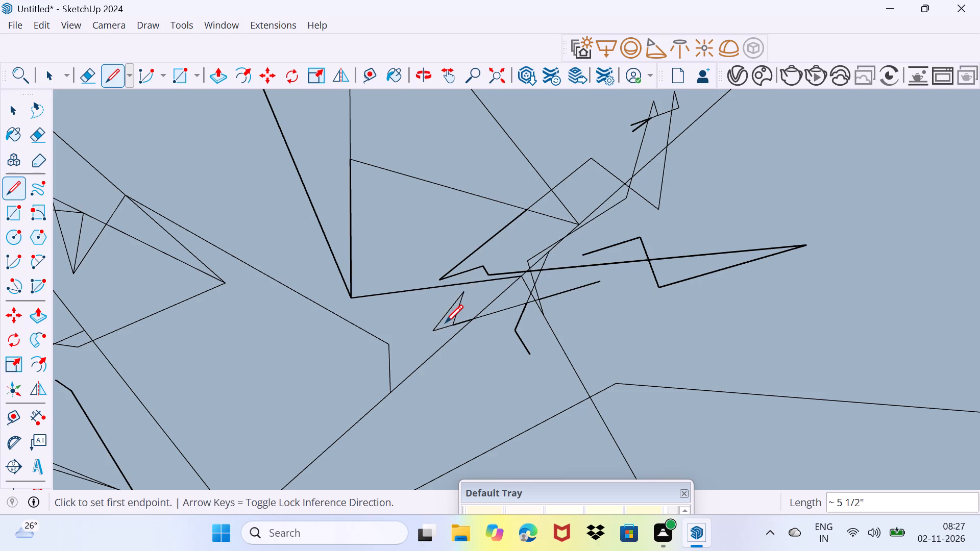
Draw connected short segments from the narrow shape's inner side toward the crossing lines, about 4 13/16", 1 15/16" and 3 9/16" long.
{"action": "left_click_drag", "start_coordinate": [454, 307], "coordinate": [461, 308]}
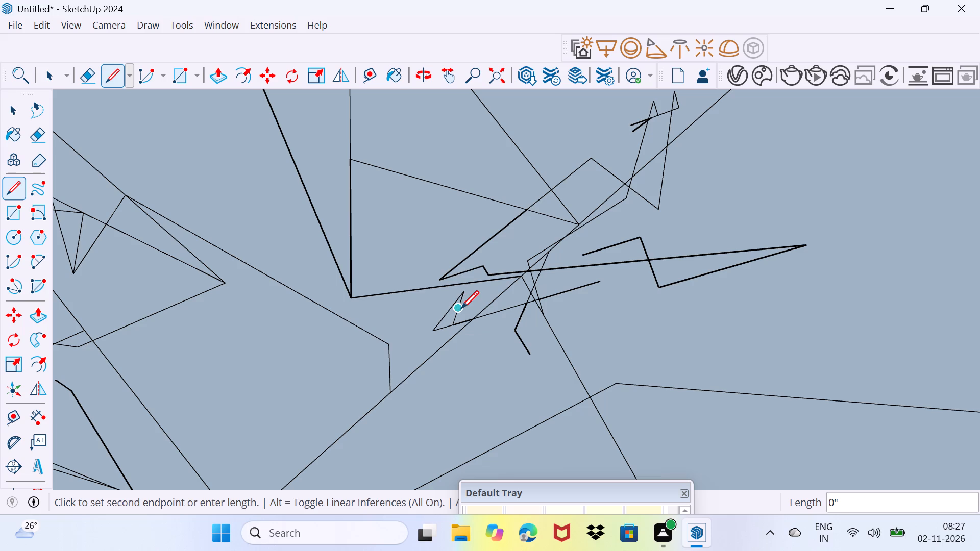
{"action": "left_click", "coordinate": [461, 308]}
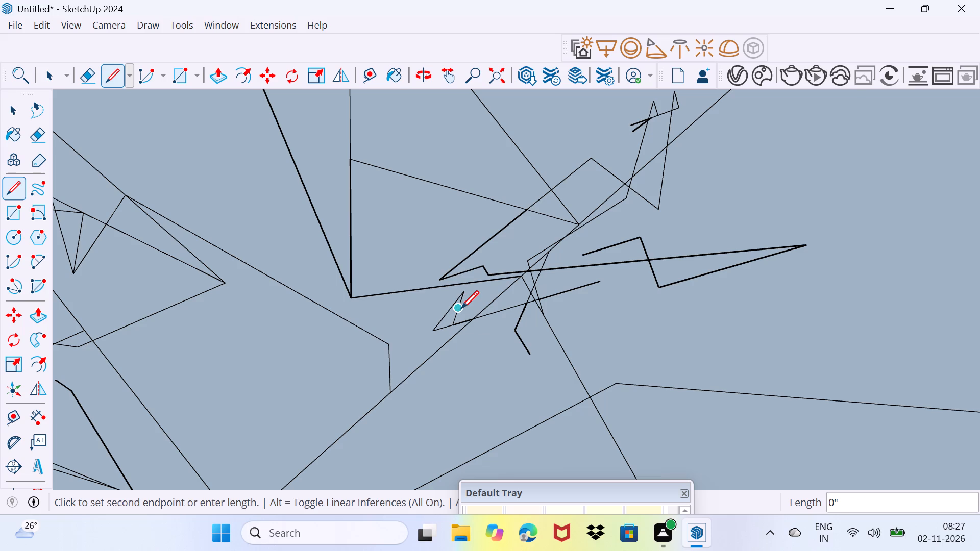
{"action": "left_click", "coordinate": [461, 308]}
{"action": "left_click", "coordinate": [461, 308]}
{"action": "left_click", "coordinate": [492, 302]}
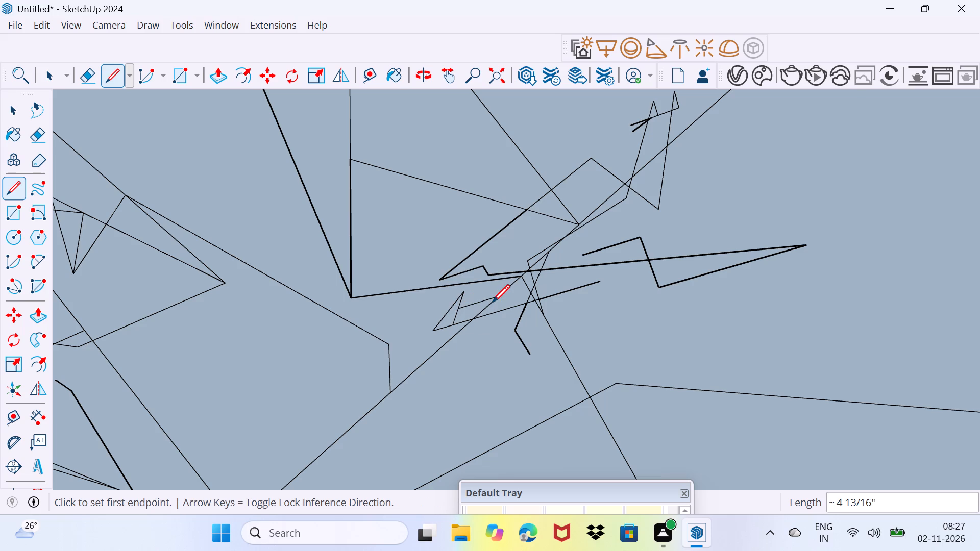
{"action": "left_click", "coordinate": [490, 304]}
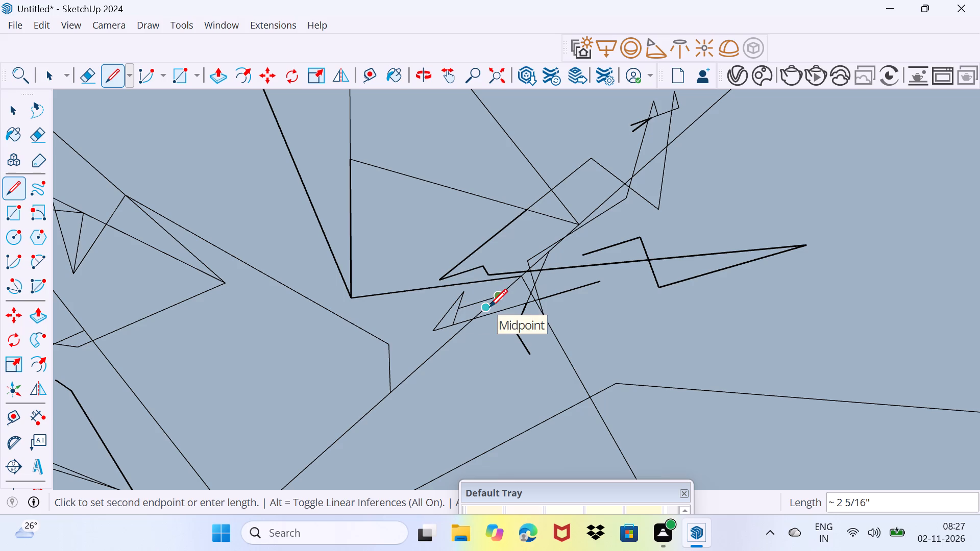
{"action": "left_click", "coordinate": [489, 307]}
{"action": "left_click", "coordinate": [498, 303]}
{"action": "left_click", "coordinate": [516, 293]}
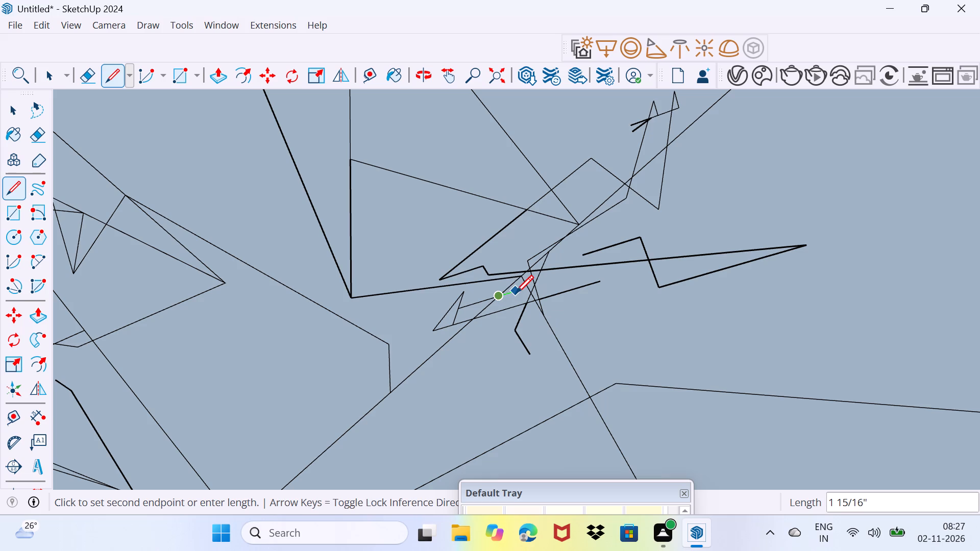
{"action": "left_click", "coordinate": [518, 291]}
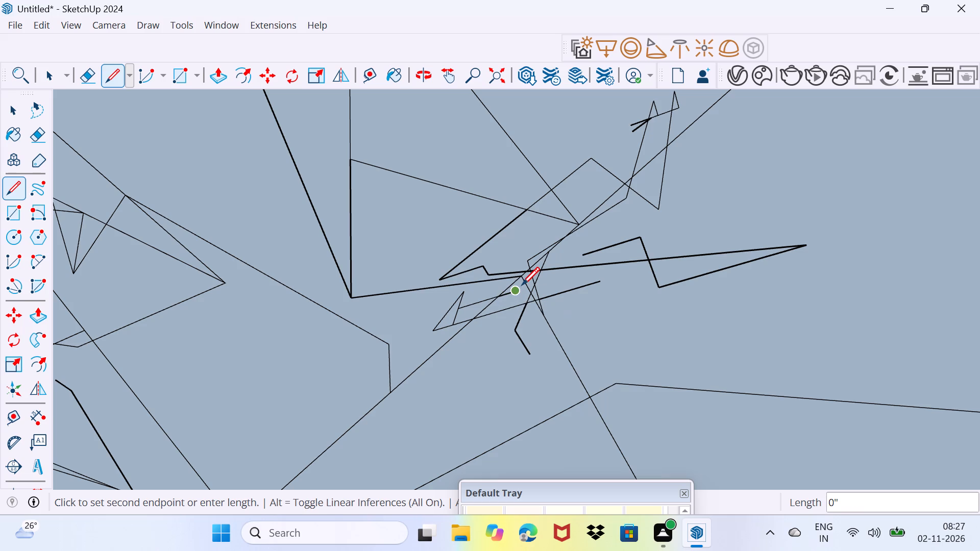
{"action": "left_click", "coordinate": [522, 285]}
{"action": "left_click", "coordinate": [522, 285]}
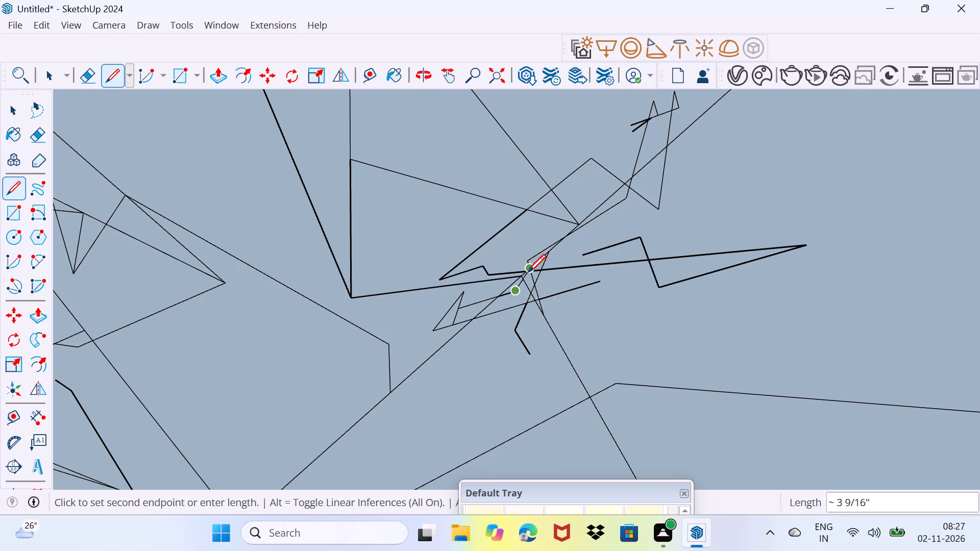
{"action": "left_click", "coordinate": [528, 272]}
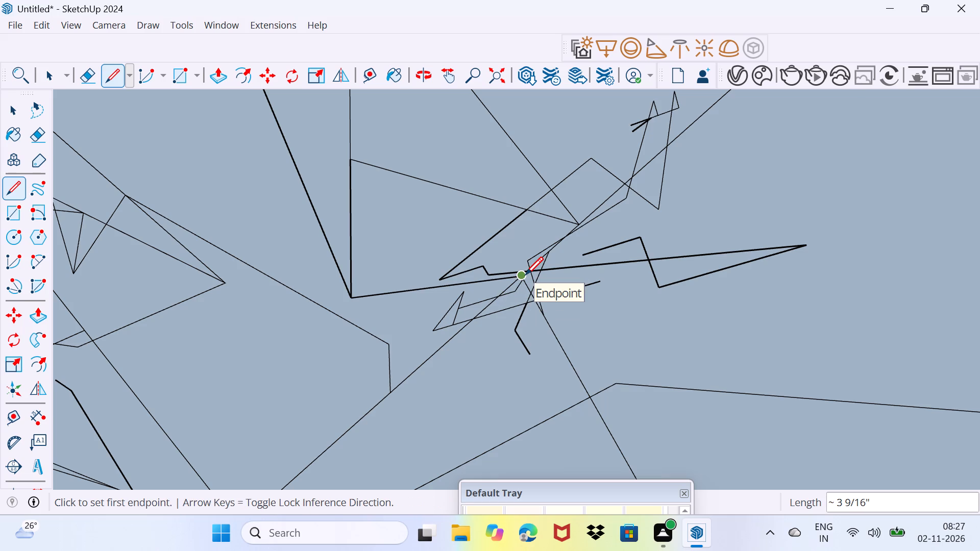
Draw a thin spike from the diagonal edge's corner point, going down across the edge and about 10" back up to the nearby corner.
{"action": "left_click", "coordinate": [525, 274]}
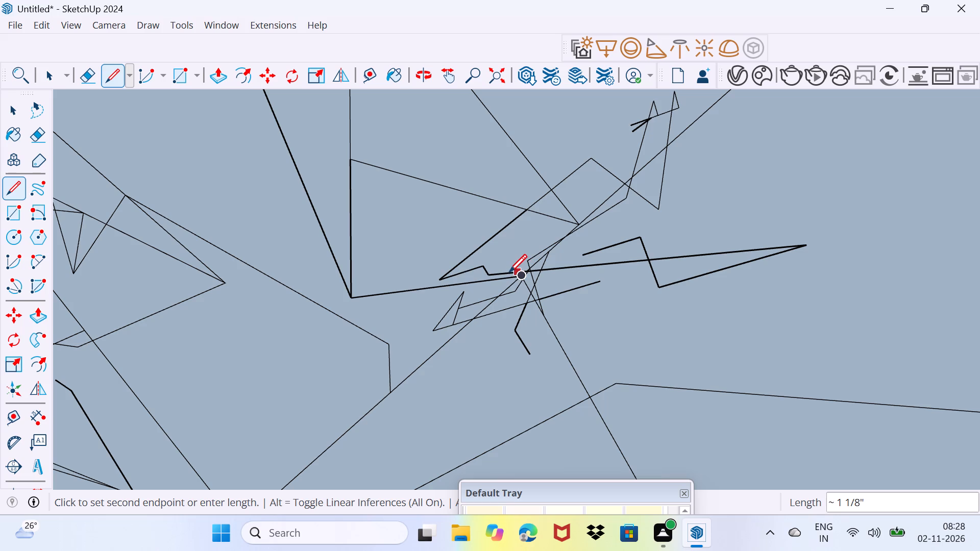
{"action": "left_click", "coordinate": [509, 271]}
{"action": "left_click", "coordinate": [494, 323]}
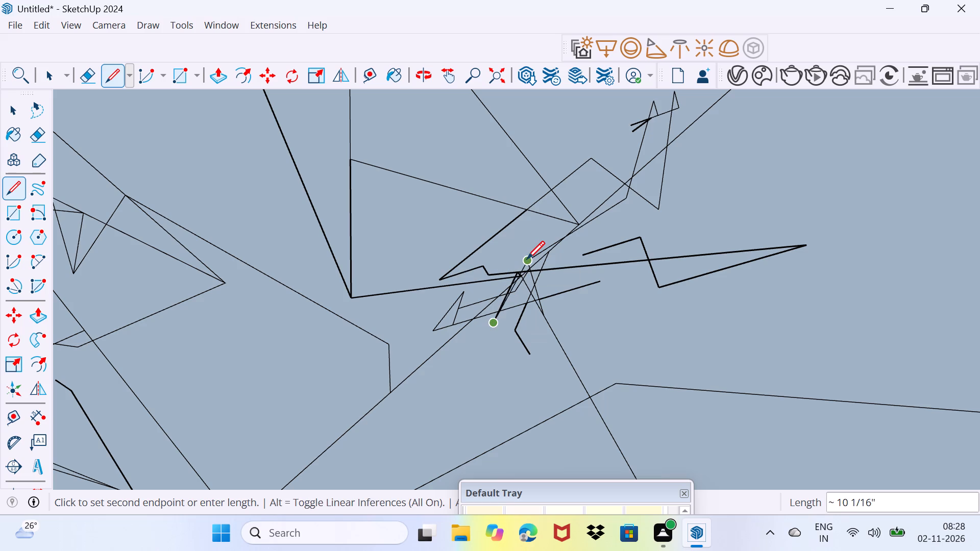
{"action": "left_click", "coordinate": [527, 259]}
Draw a long, nearly horizontal line from the bent line's corner, add a bend of about 4 3/16", and rise to a hooked peak.
{"action": "left_click", "coordinate": [515, 334]}
{"action": "left_click", "coordinate": [305, 342]}
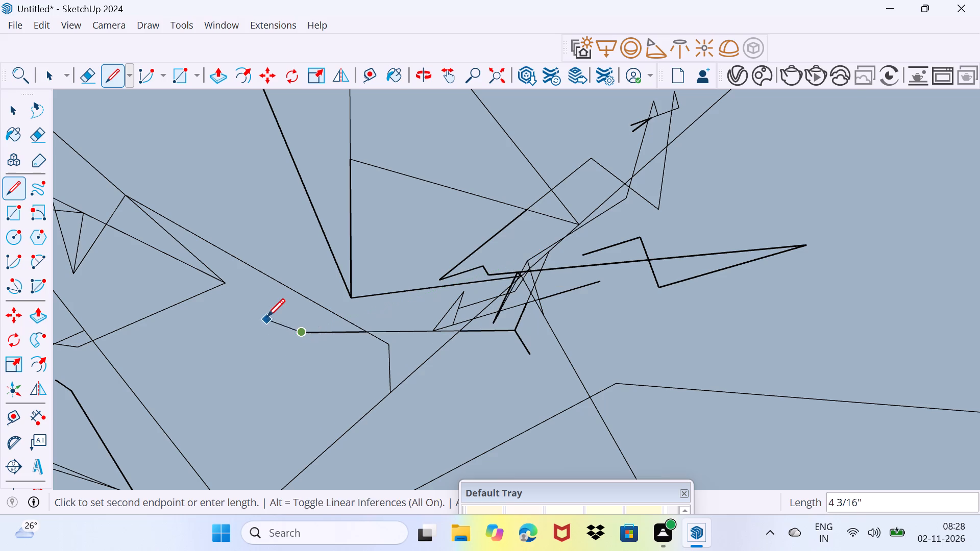
{"action": "left_click", "coordinate": [267, 316]}
{"action": "left_click", "coordinate": [343, 255]}
{"action": "left_click", "coordinate": [331, 282]}
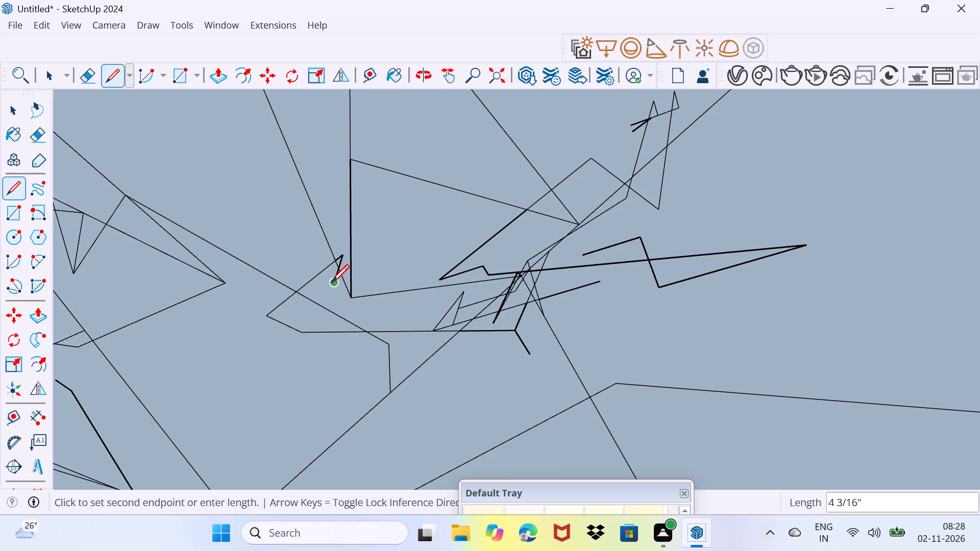
Continue from the hooked peak with short zigzag strokes to the thick lines' lower corner, and add a 4" segment down to the thin edge.
{"action": "left_click", "coordinate": [331, 282]}
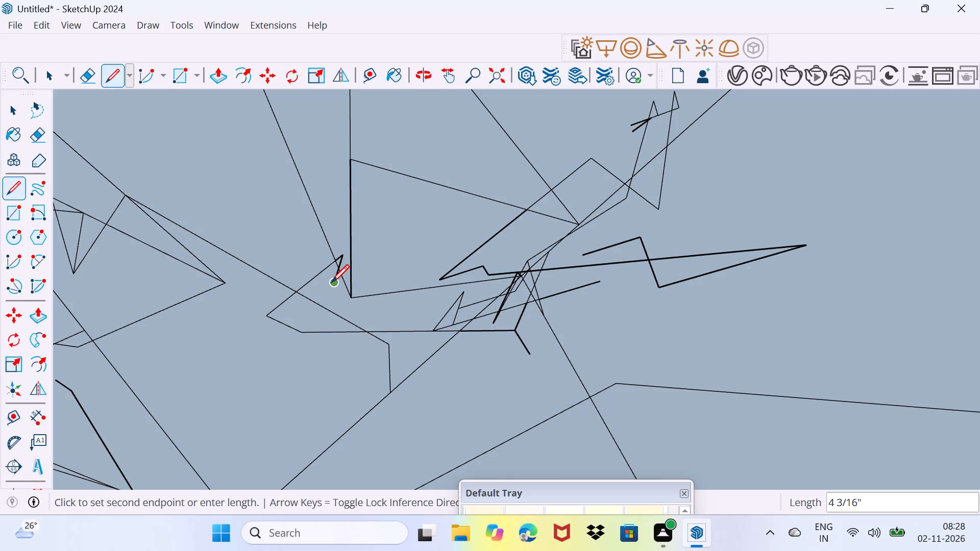
{"action": "right_click", "coordinate": [331, 282]}
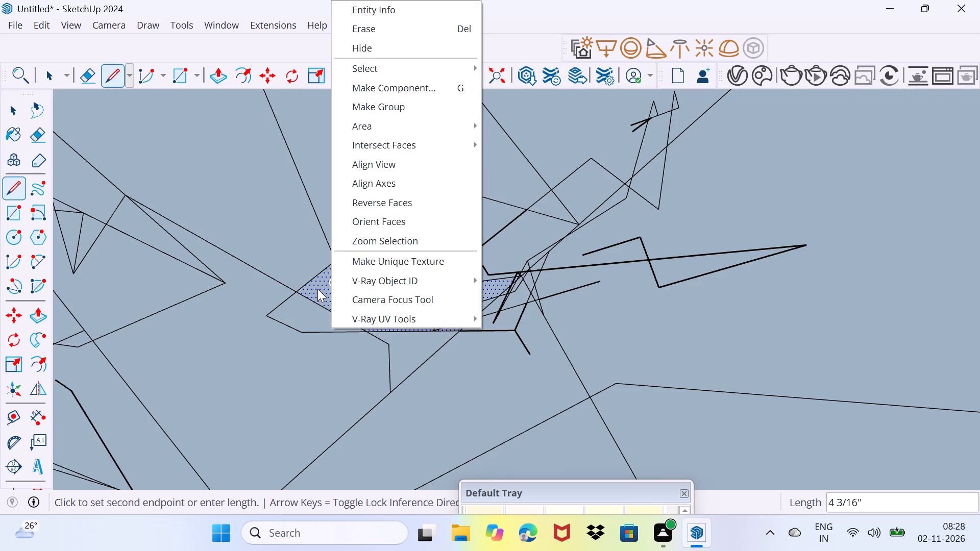
{"action": "left_click", "coordinate": [286, 314]}
{"action": "left_click", "coordinate": [302, 290]}
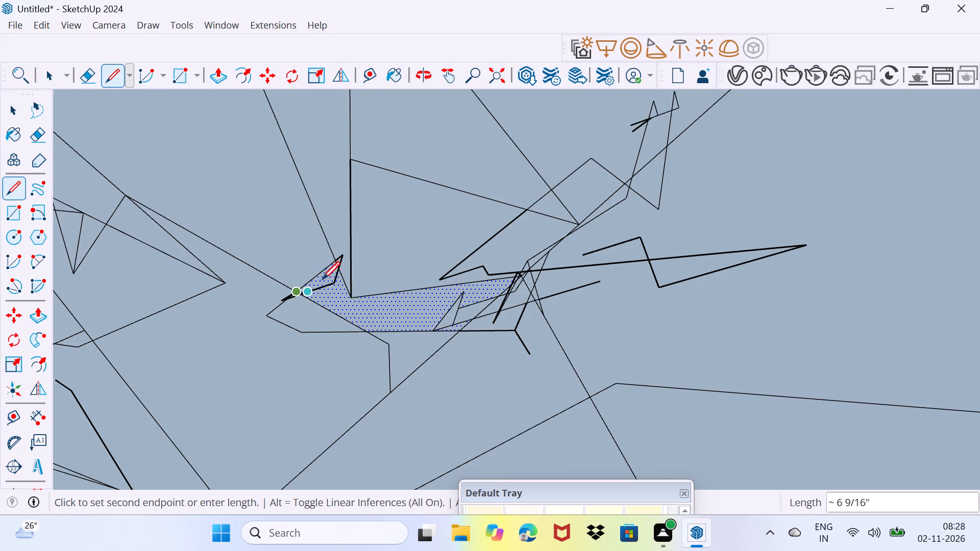
{"action": "left_click", "coordinate": [325, 275]}
{"action": "left_click", "coordinate": [306, 292]}
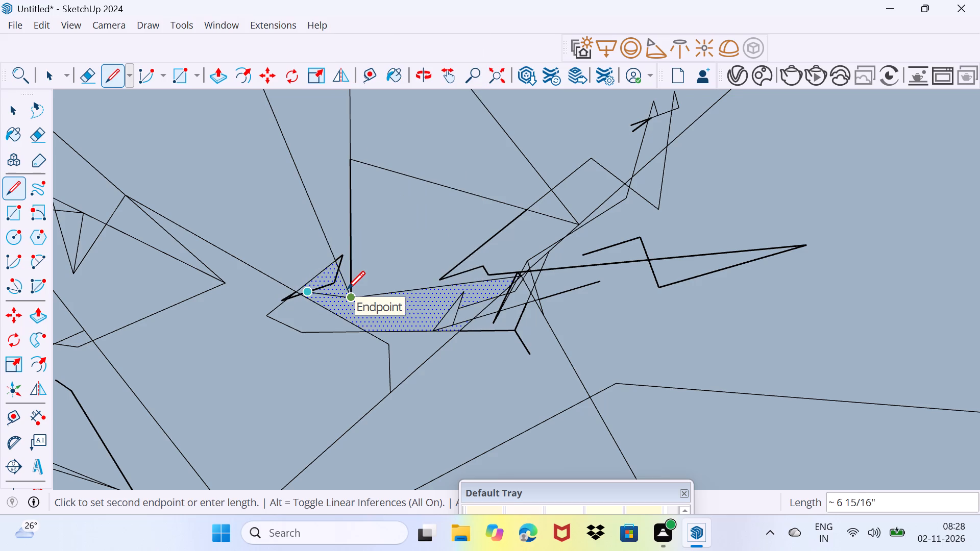
{"action": "left_click_drag", "start_coordinate": [347, 289], "coordinate": [347, 310]}
{"action": "left_click", "coordinate": [342, 317]}
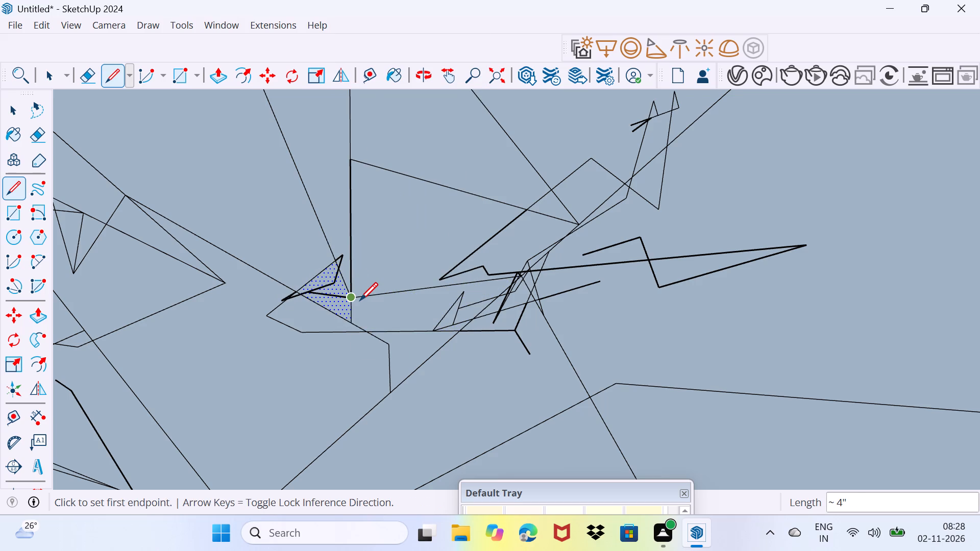
{"action": "left_click", "coordinate": [360, 300]}
{"action": "left_click", "coordinate": [349, 330]}
Draw a short spur up beside the shaded triangle and continue it about 2' 5" down to the long diagonal edge.
{"action": "left_click", "coordinate": [369, 323]}
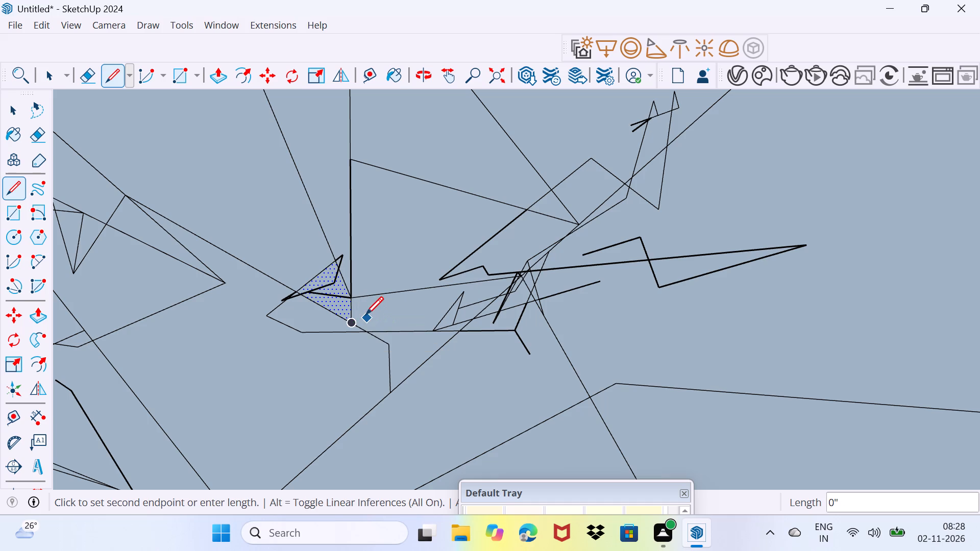
{"action": "left_click_drag", "start_coordinate": [377, 295], "coordinate": [379, 286]}
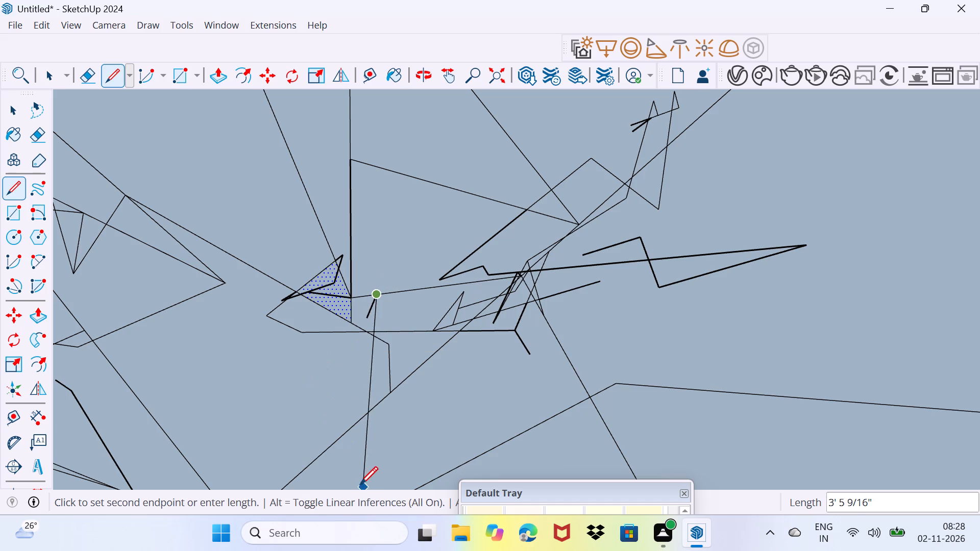
{"action": "left_click", "coordinate": [343, 443]}
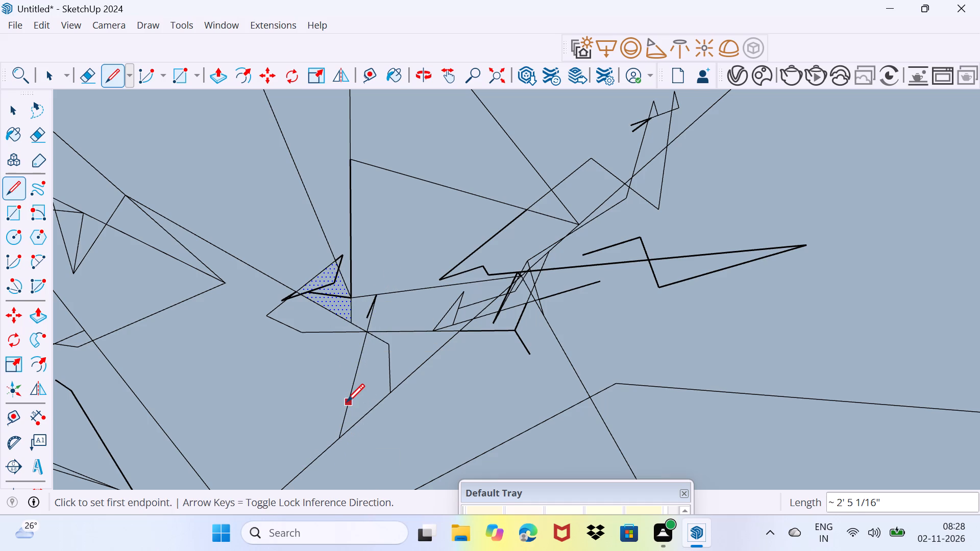
Draw a line about 1' 2 3/16" up to the zigzag's outer tip and a second zigzag through the shaded triangle and out past this line.
{"action": "left_click", "coordinate": [313, 385]}
{"action": "left_click", "coordinate": [282, 307]}
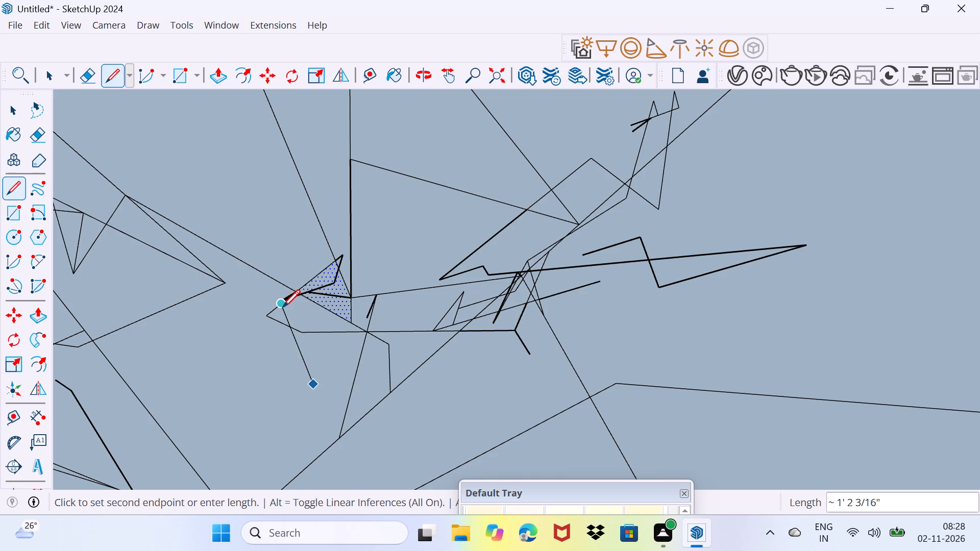
{"action": "left_click", "coordinate": [314, 285]}
{"action": "left_click", "coordinate": [320, 306]}
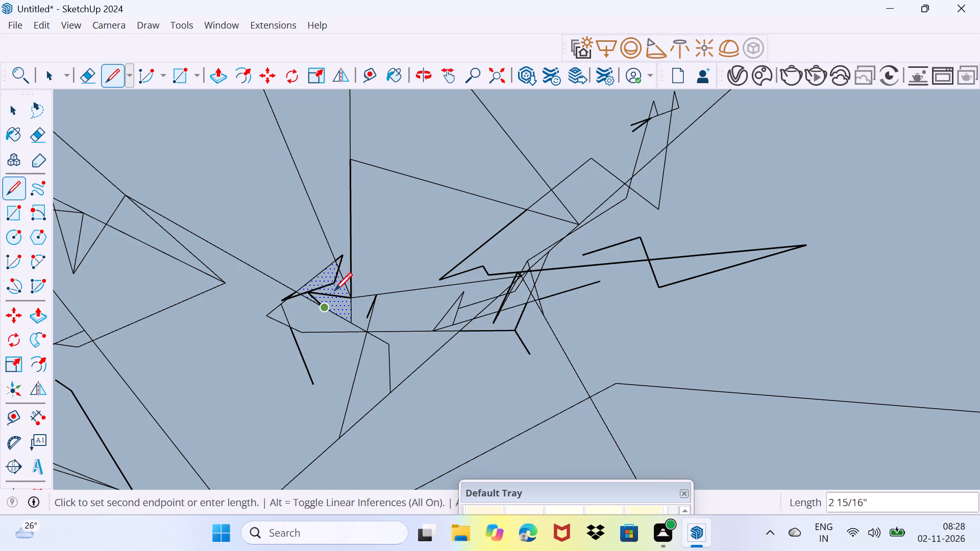
{"action": "left_click", "coordinate": [336, 274]}
{"action": "left_click", "coordinate": [293, 326]}
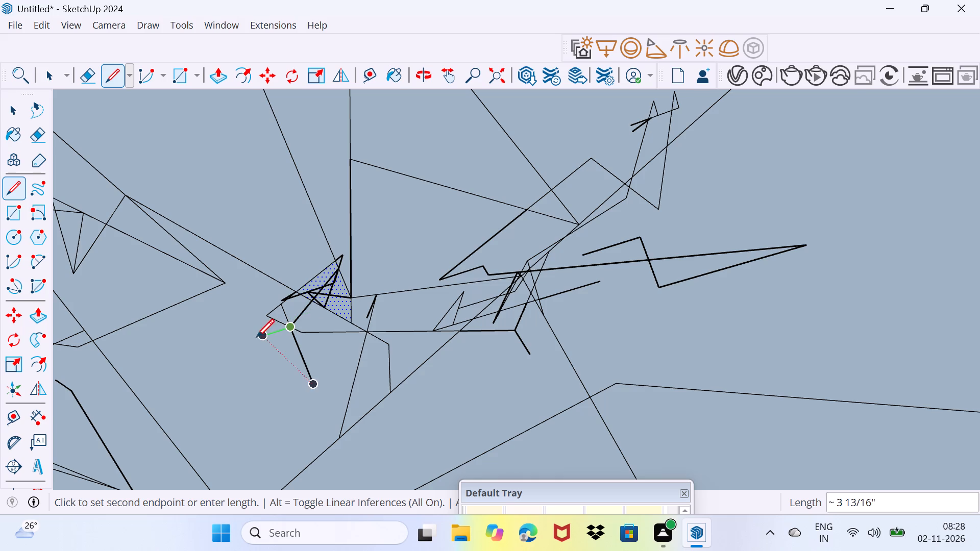
{"action": "double_click", "coordinate": [258, 286]}
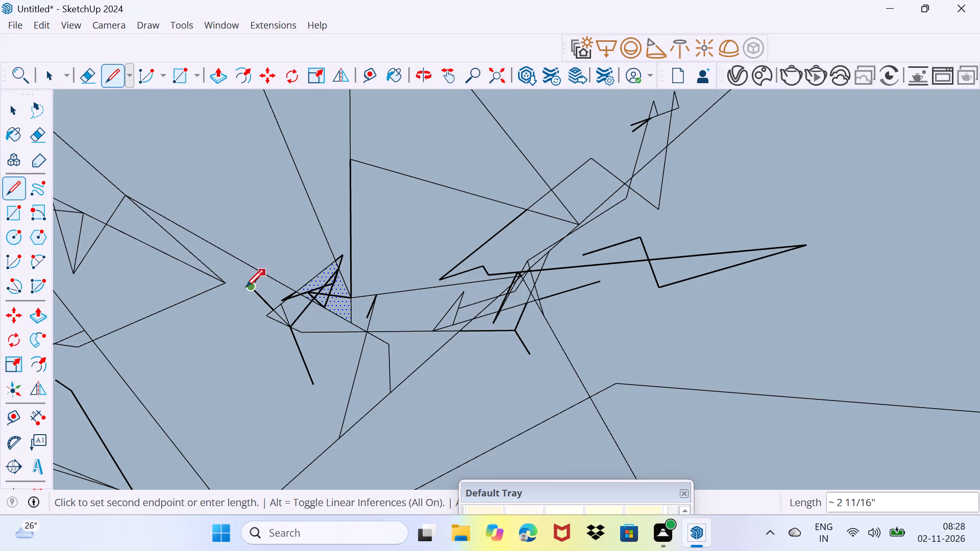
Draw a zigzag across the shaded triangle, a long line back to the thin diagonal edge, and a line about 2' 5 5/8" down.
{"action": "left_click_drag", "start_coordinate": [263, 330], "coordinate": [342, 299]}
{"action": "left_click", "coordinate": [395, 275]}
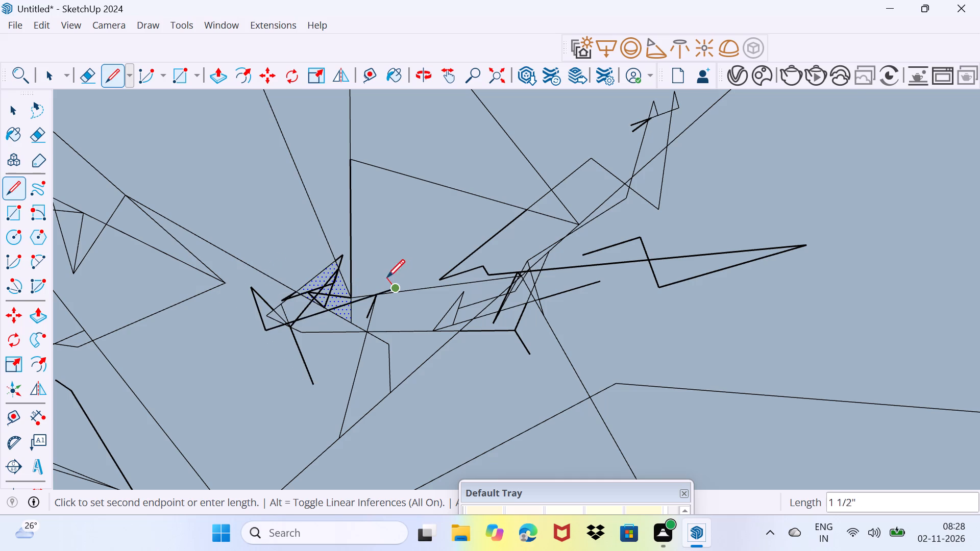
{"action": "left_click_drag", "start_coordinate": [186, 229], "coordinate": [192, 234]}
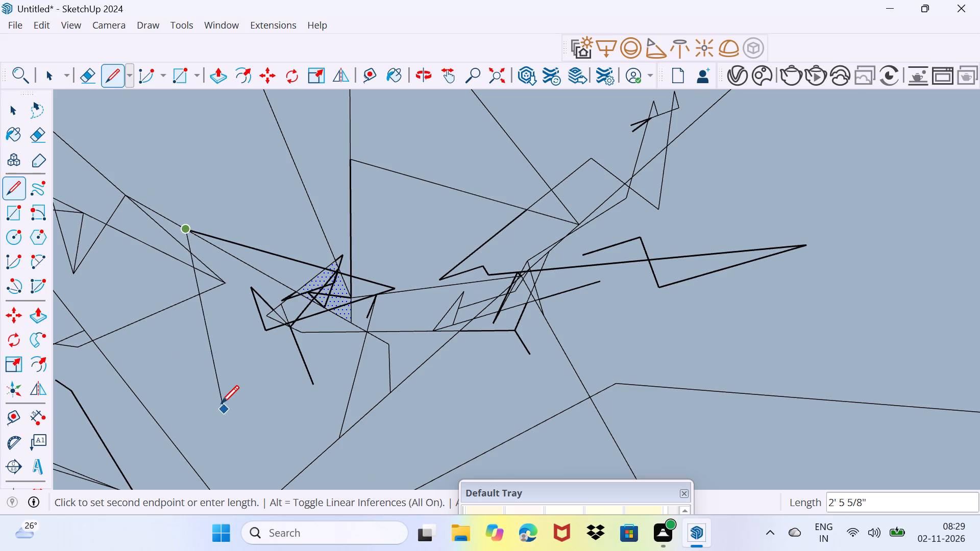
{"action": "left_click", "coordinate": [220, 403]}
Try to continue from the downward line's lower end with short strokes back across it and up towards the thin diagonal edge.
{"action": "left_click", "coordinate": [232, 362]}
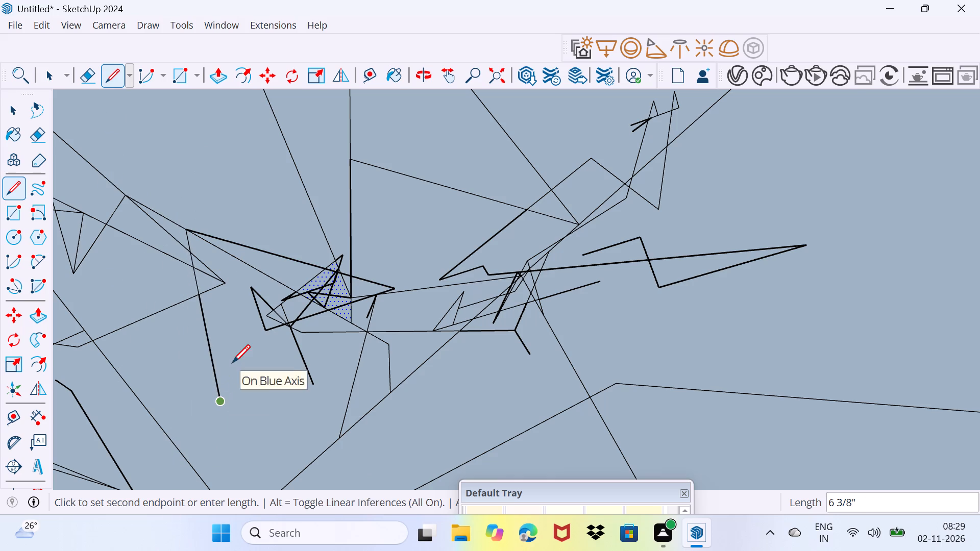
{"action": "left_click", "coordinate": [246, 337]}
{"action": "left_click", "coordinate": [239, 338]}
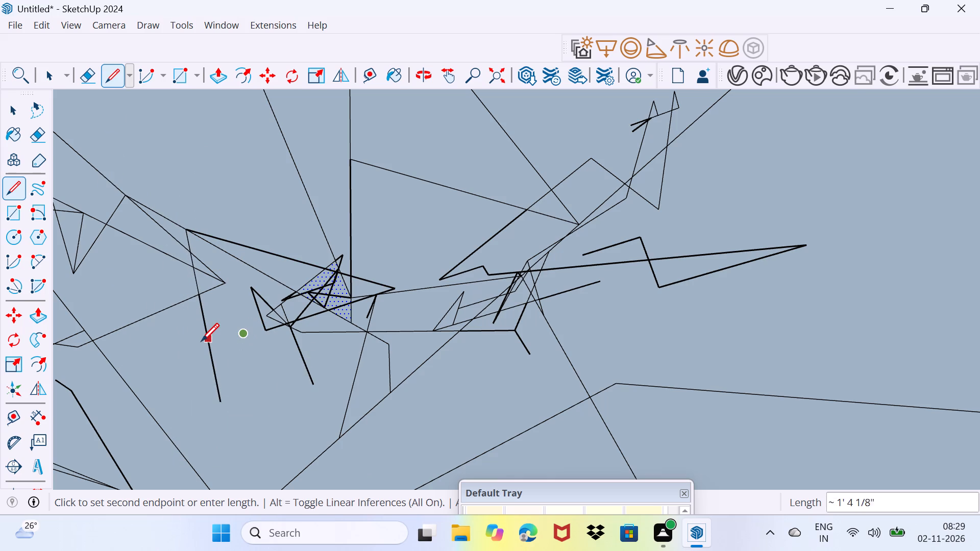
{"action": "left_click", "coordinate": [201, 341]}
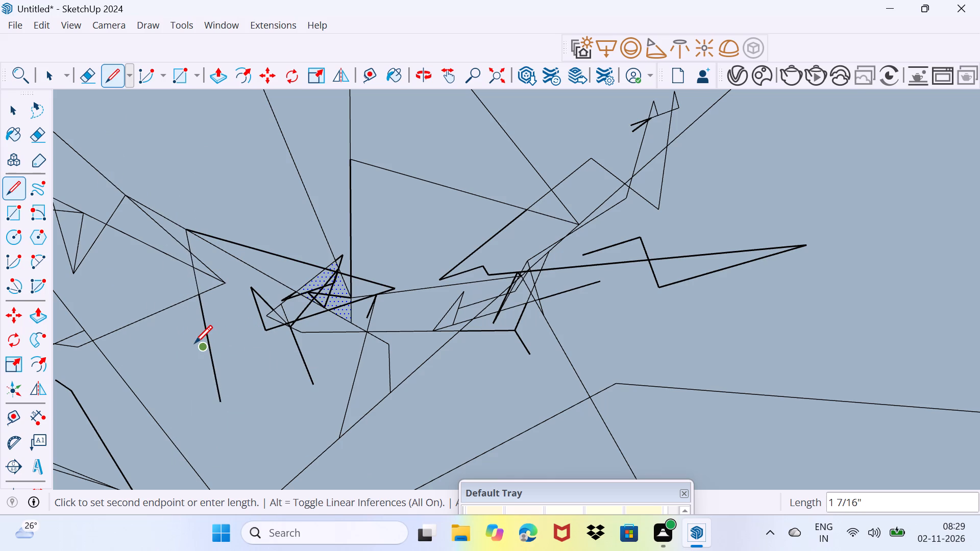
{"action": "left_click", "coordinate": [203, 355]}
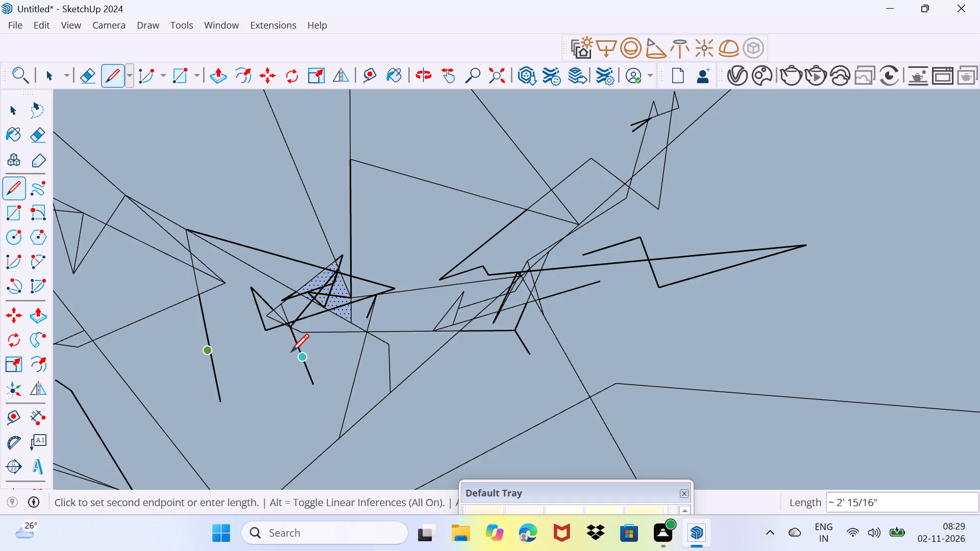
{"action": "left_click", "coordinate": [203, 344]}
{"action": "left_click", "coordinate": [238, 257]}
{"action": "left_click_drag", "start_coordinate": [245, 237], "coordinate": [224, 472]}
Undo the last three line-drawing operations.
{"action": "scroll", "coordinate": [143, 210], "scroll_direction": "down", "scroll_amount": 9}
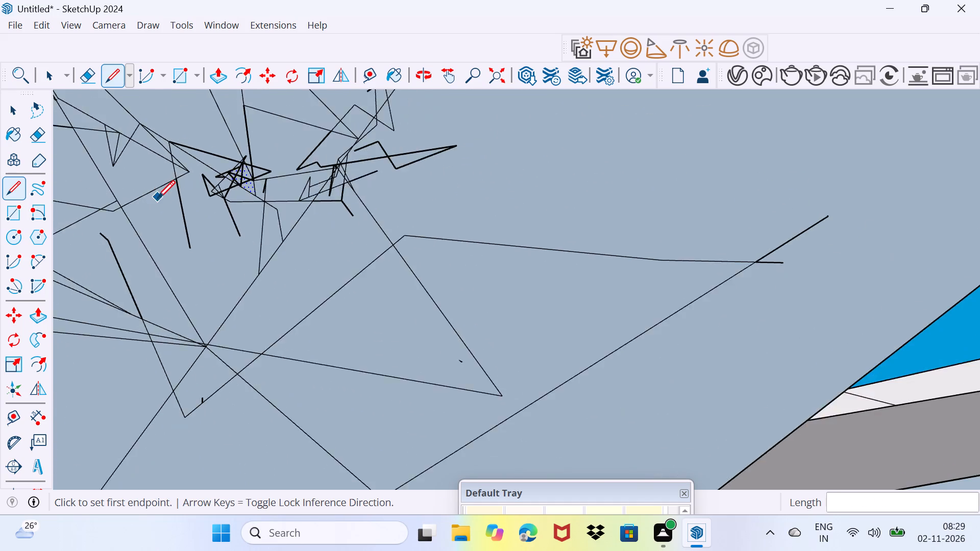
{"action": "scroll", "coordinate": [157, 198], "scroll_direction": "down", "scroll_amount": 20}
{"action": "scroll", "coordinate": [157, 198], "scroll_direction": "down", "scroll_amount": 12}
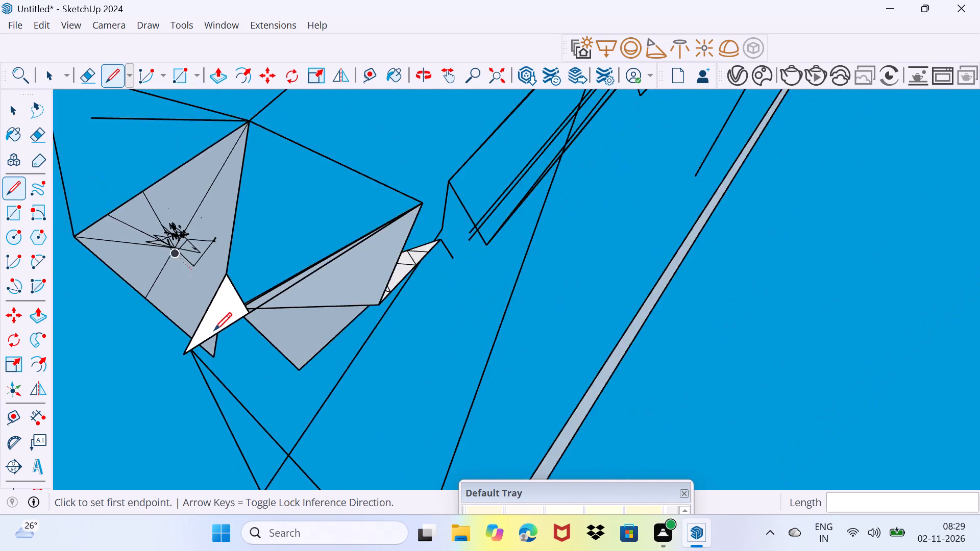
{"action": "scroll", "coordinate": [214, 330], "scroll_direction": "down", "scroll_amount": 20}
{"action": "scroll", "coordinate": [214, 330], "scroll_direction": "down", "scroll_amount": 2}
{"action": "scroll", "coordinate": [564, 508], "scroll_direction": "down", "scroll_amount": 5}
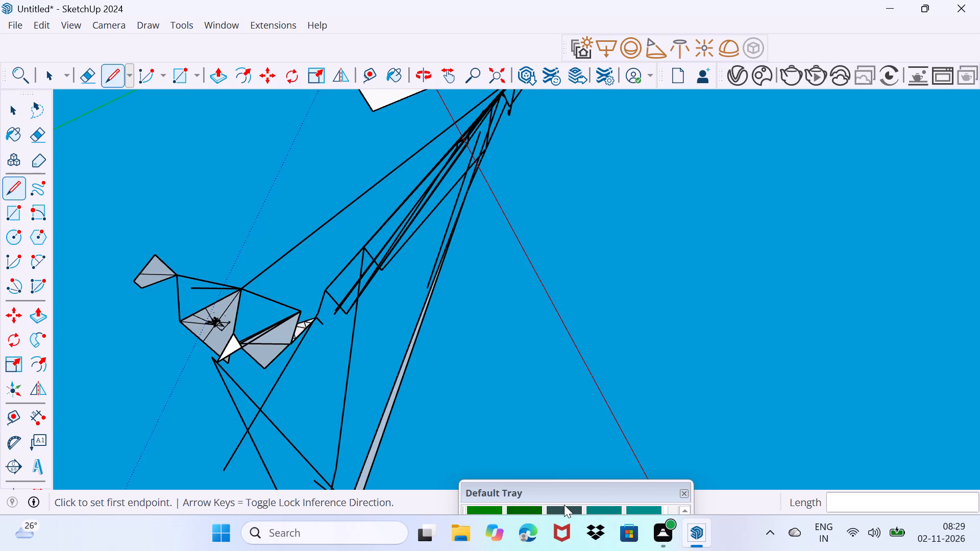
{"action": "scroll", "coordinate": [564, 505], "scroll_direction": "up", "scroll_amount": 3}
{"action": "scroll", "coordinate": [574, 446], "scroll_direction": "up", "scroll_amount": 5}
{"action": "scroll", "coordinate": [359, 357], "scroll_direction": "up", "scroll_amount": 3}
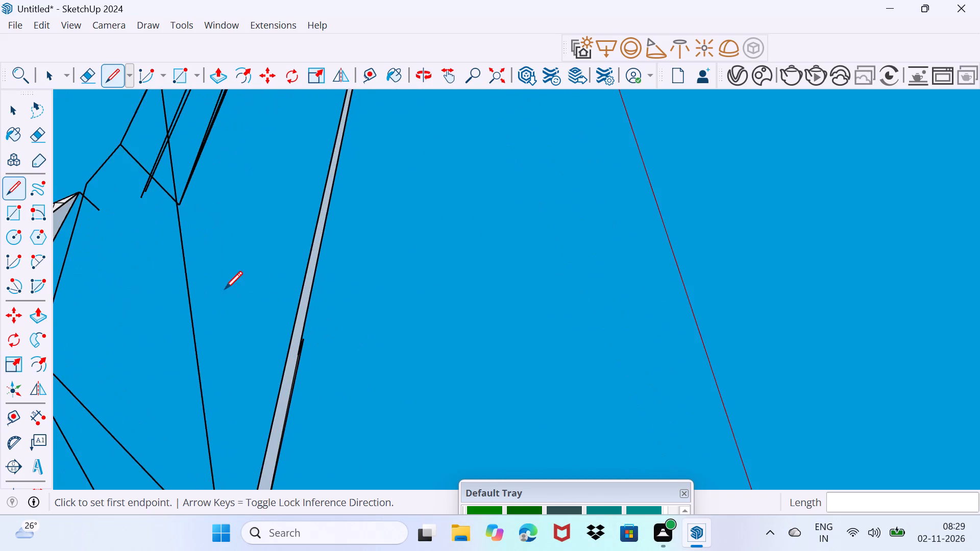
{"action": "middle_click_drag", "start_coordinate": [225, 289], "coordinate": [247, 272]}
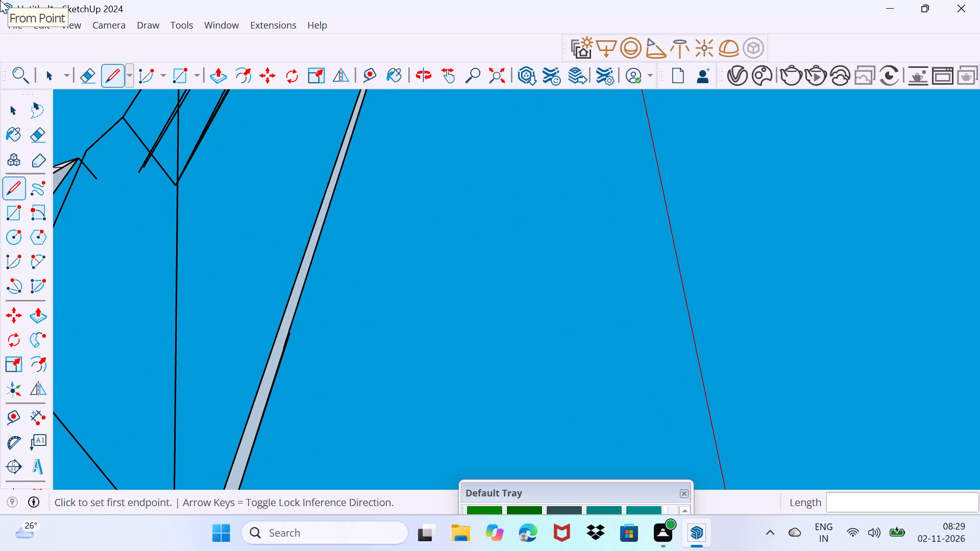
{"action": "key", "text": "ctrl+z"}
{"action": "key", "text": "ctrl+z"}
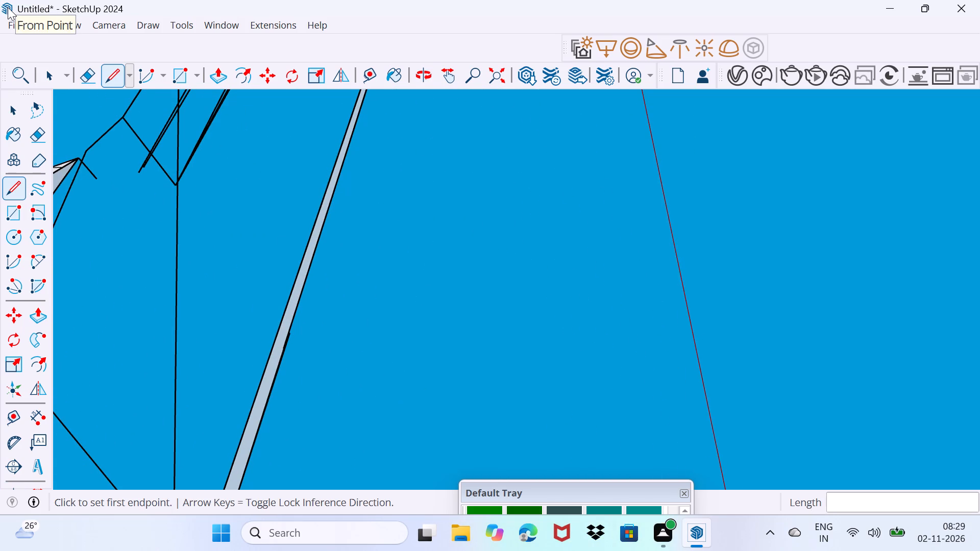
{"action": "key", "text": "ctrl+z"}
Select the entire network of loose lines and faces floating beside the house and delete it, keeping the house.
{"action": "key", "text": "space"}
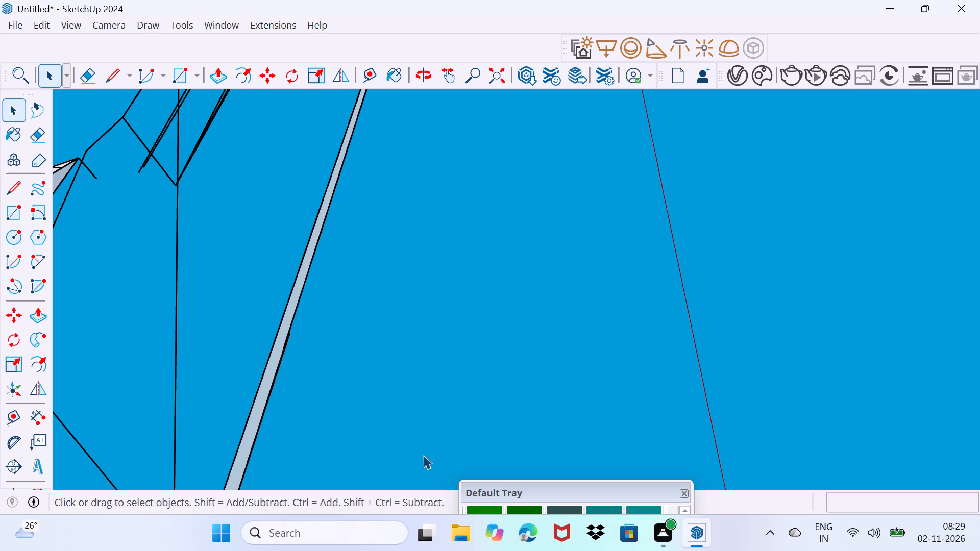
{"action": "scroll", "coordinate": [274, 543], "scroll_direction": "down", "scroll_amount": 5}
{"action": "scroll", "coordinate": [370, 384], "scroll_direction": "down", "scroll_amount": 17}
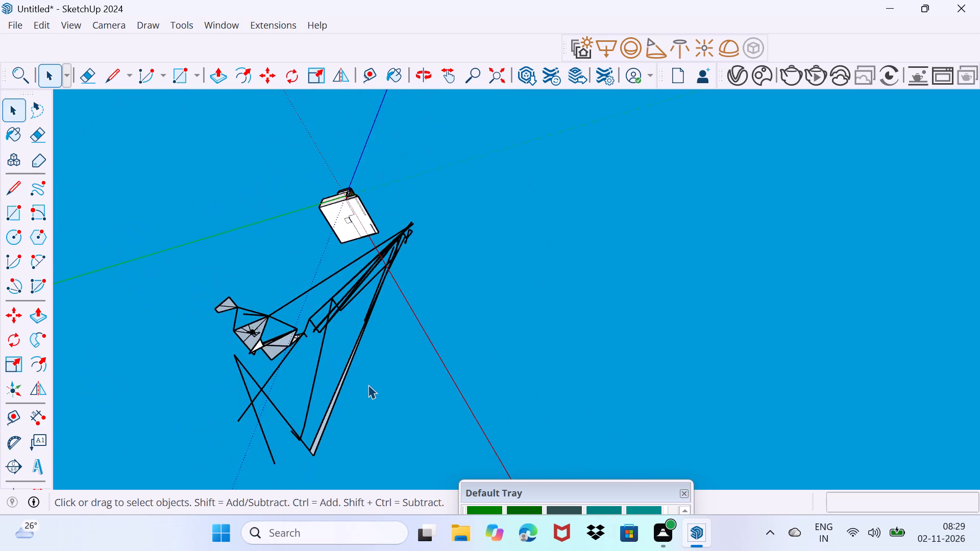
{"action": "scroll", "coordinate": [368, 385], "scroll_direction": "down", "scroll_amount": 12}
{"action": "middle_click_drag", "start_coordinate": [458, 372], "coordinate": [420, 328]}
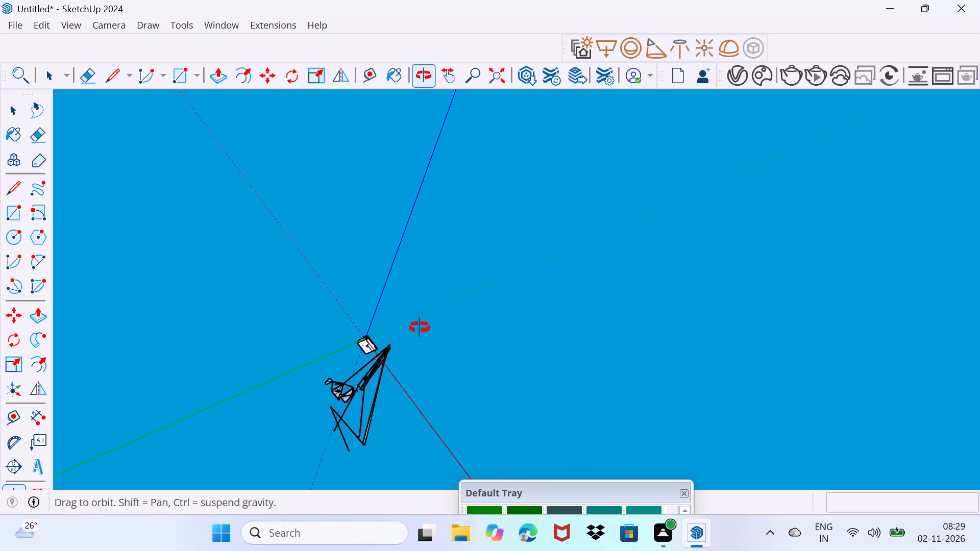
{"action": "middle_click_drag", "start_coordinate": [420, 328], "coordinate": [438, 550]}
{"action": "scroll", "coordinate": [396, 311], "scroll_direction": "up", "scroll_amount": 5}
{"action": "scroll", "coordinate": [351, 323], "scroll_direction": "up", "scroll_amount": 6}
{"action": "middle_click_drag", "start_coordinate": [352, 356], "coordinate": [382, 415]}
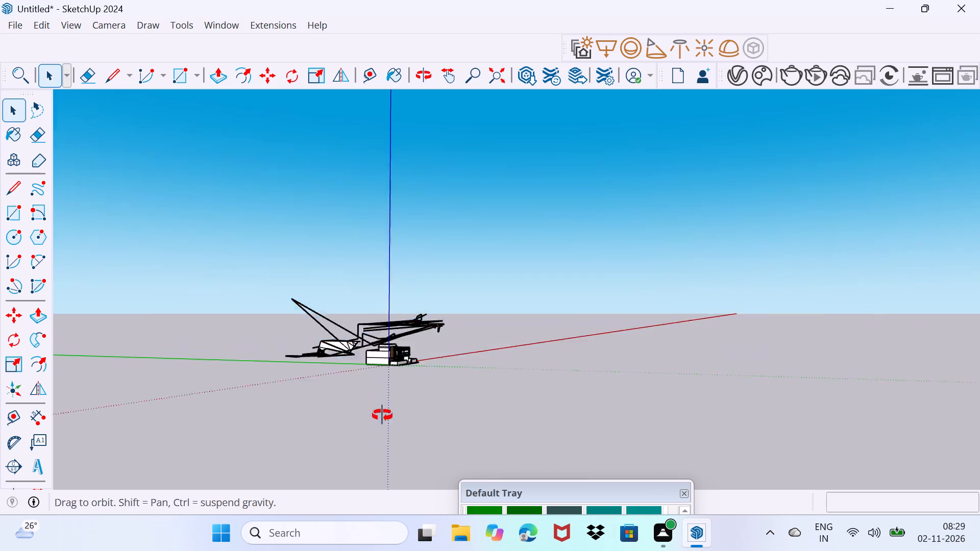
{"action": "middle_click_drag", "start_coordinate": [382, 415], "coordinate": [433, 456]}
{"action": "scroll", "coordinate": [452, 368], "scroll_direction": "up", "scroll_amount": 11}
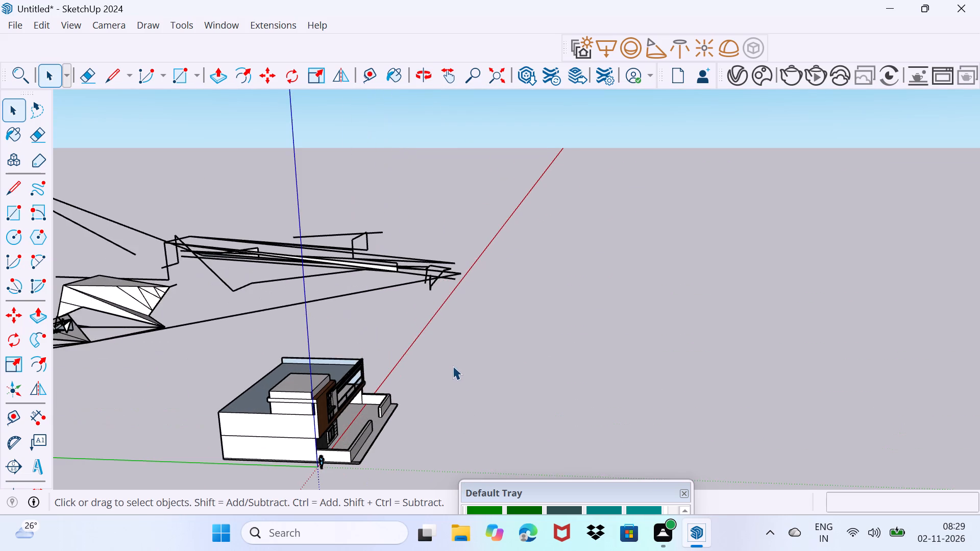
{"action": "middle_click_drag", "start_coordinate": [453, 367], "coordinate": [265, 321]}
{"action": "scroll", "coordinate": [527, 383], "scroll_direction": "up", "scroll_amount": 4}
{"action": "middle_click_drag", "start_coordinate": [490, 359], "coordinate": [378, 366]}
{"action": "scroll", "coordinate": [490, 359], "scroll_direction": "up", "scroll_amount": 1}
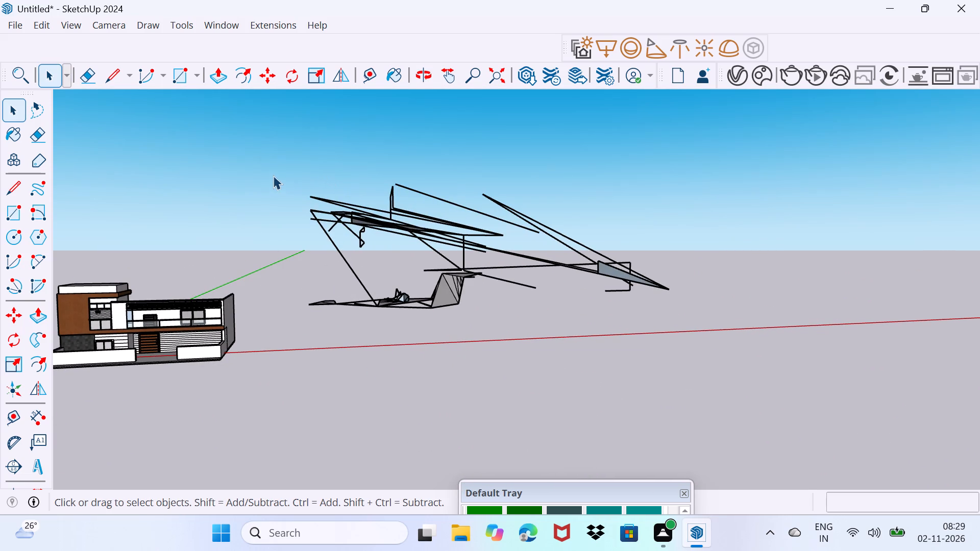
{"action": "left_click_drag", "start_coordinate": [273, 176], "coordinate": [704, 395]}
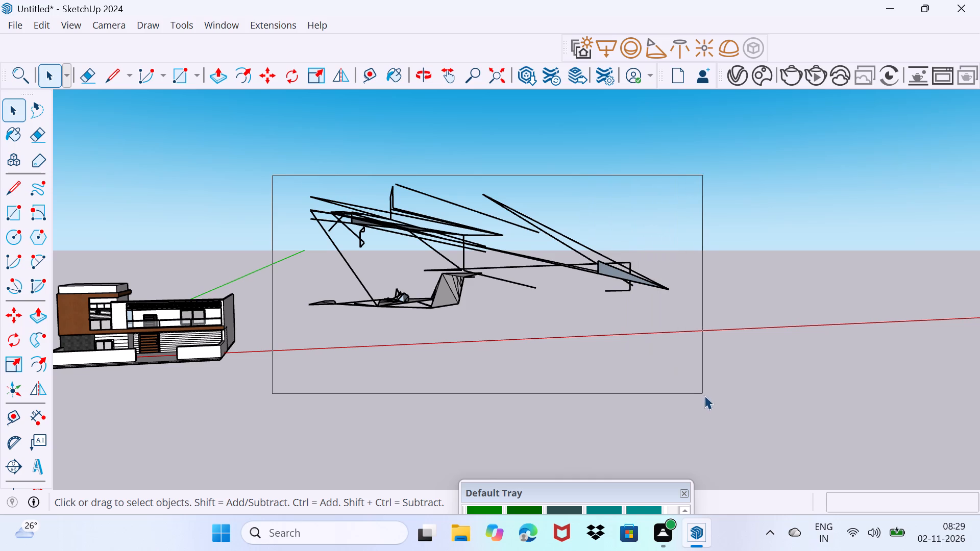
{"action": "left_click_drag", "start_coordinate": [704, 395], "coordinate": [697, 402]}
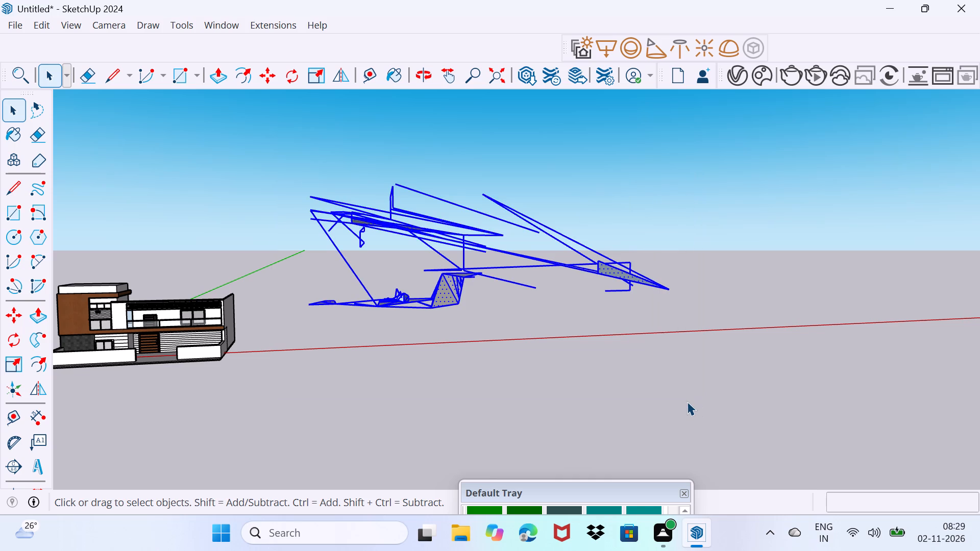
{"action": "key", "text": "BackSpace"}
{"action": "key", "text": "Delete"}
{"action": "key", "text": "Delete"}
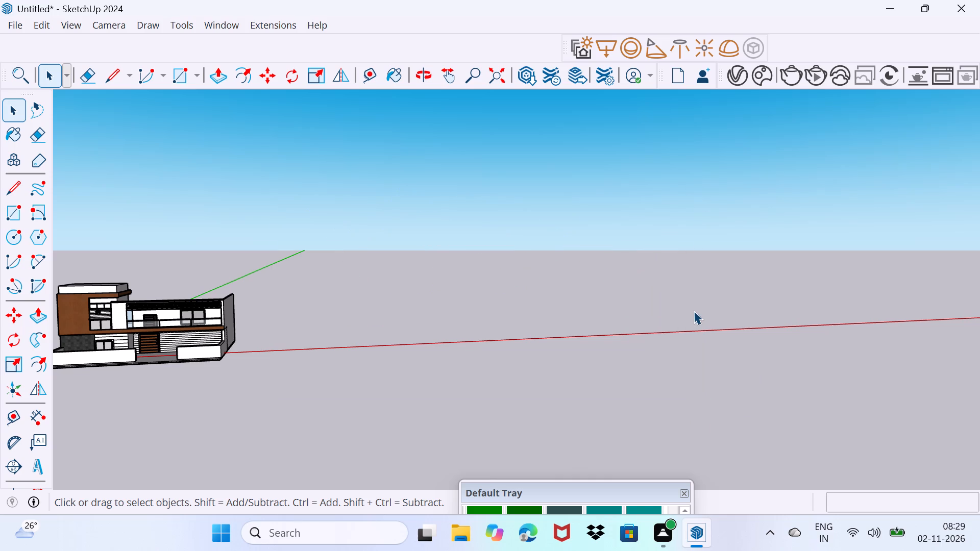
Draw a single steep line on the empty ground beside the house, between the red and green axes.
{"action": "scroll", "coordinate": [174, 321], "scroll_direction": "up", "scroll_amount": 7}
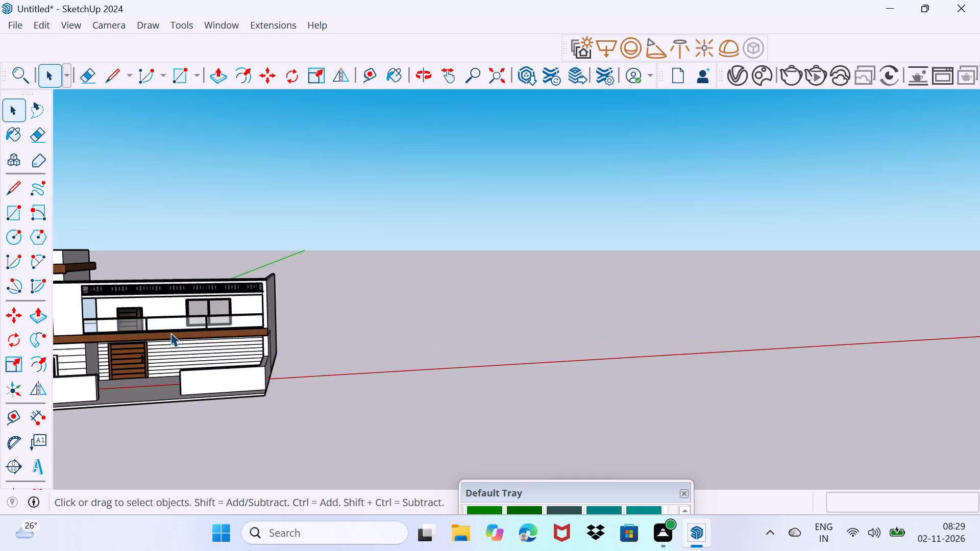
{"action": "middle_click_drag", "start_coordinate": [176, 339], "coordinate": [210, 347]}
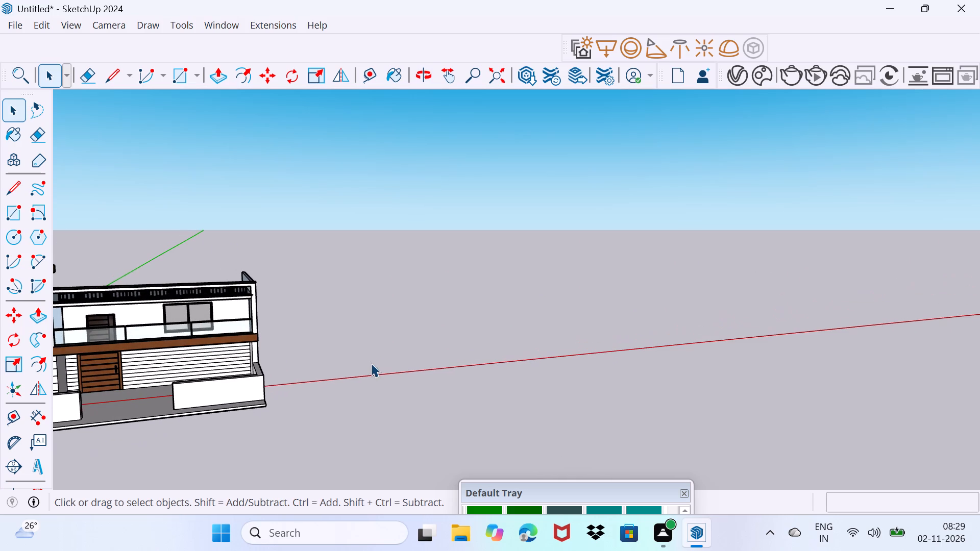
{"action": "scroll", "coordinate": [367, 363], "scroll_direction": "up", "scroll_amount": 4}
{"action": "middle_click_drag", "start_coordinate": [500, 358], "coordinate": [378, 374]}
{"action": "middle_click_drag", "start_coordinate": [768, 309], "coordinate": [877, 320]}
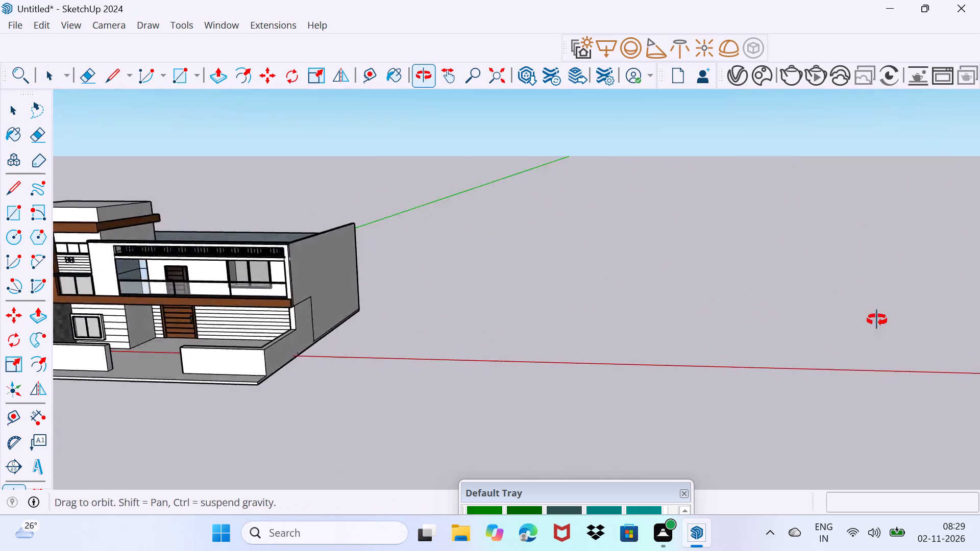
{"action": "middle_click_drag", "start_coordinate": [877, 320], "coordinate": [771, 315]}
{"action": "scroll", "coordinate": [773, 309], "scroll_direction": "up", "scroll_amount": 11}
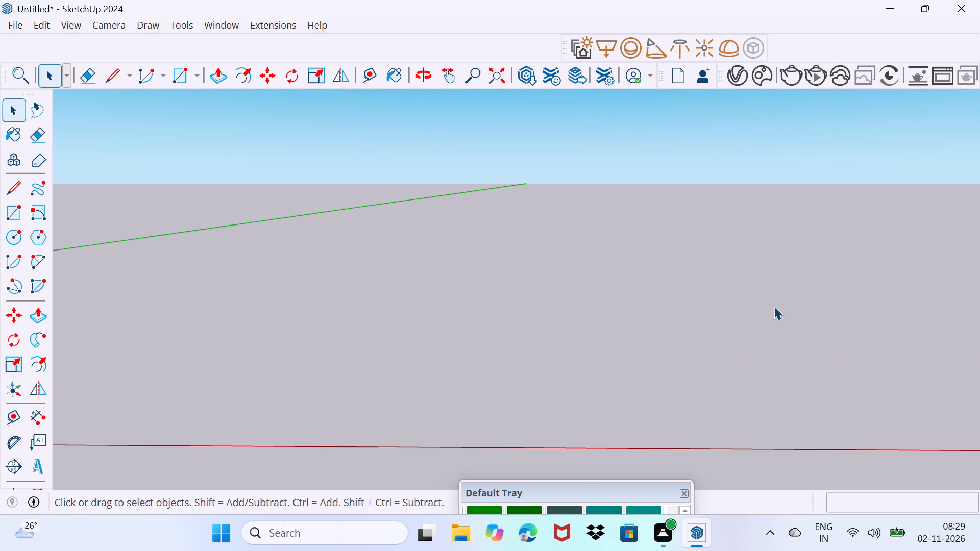
{"action": "key", "text": "l"}
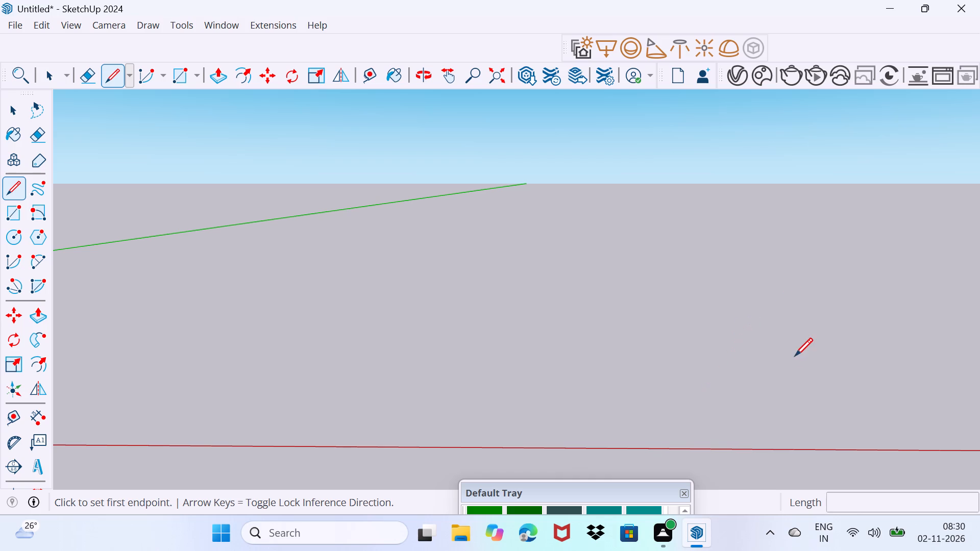
{"action": "left_click", "coordinate": [552, 399]}
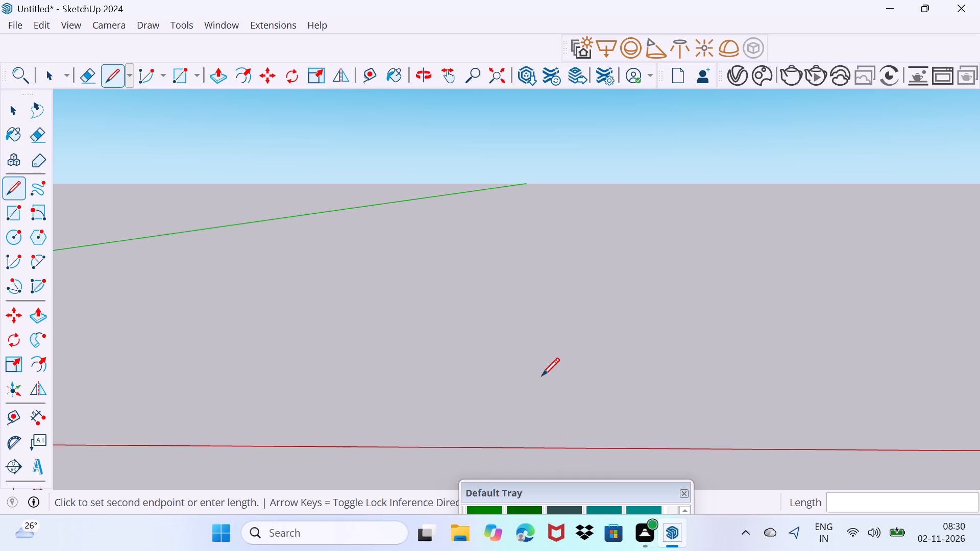
{"action": "left_click", "coordinate": [518, 261]}
Continue from the steep line's upper end with a segment beside it, a short rising one, and short segments along the red axis.
{"action": "left_click", "coordinate": [809, 34]}
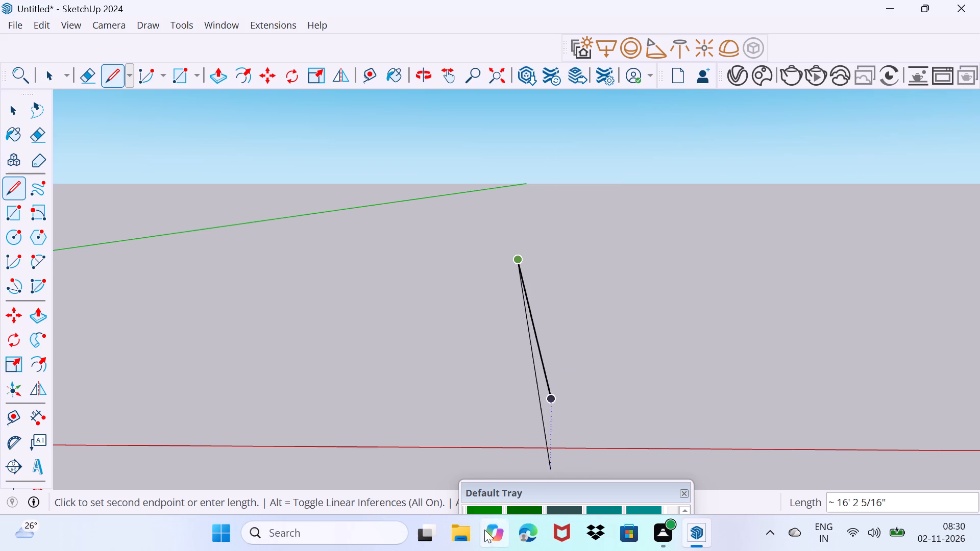
{"action": "left_click", "coordinate": [559, 337]}
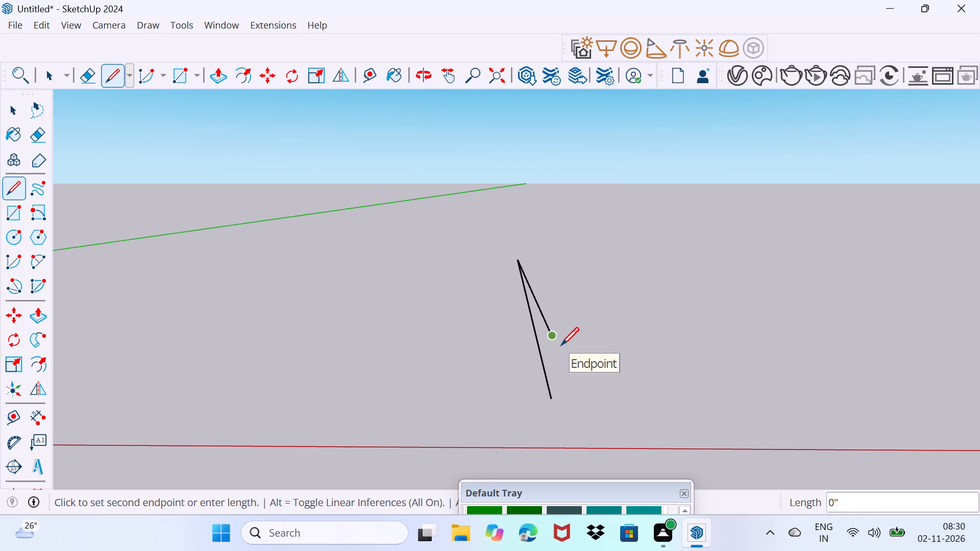
{"action": "left_click", "coordinate": [561, 345]}
{"action": "left_click", "coordinate": [591, 327]}
{"action": "left_click", "coordinate": [592, 327]}
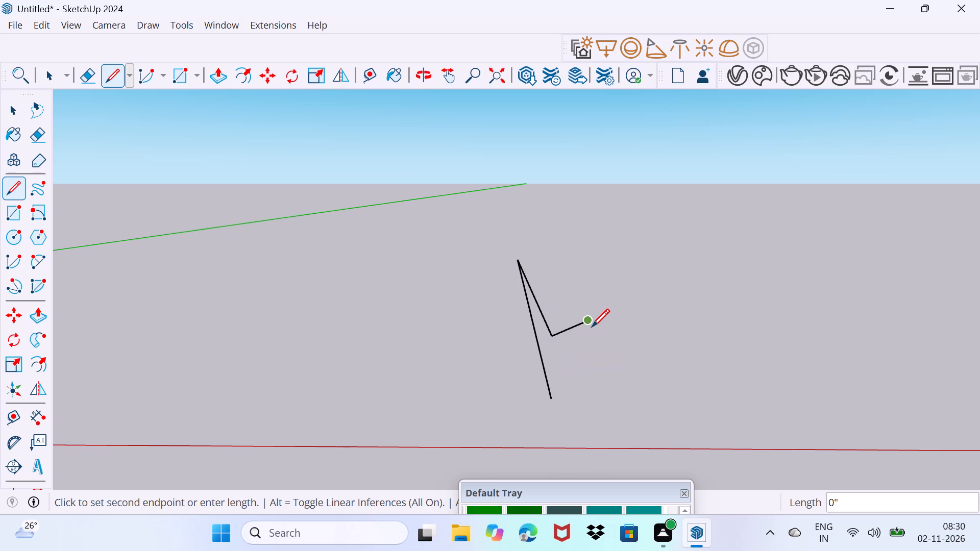
{"action": "left_click", "coordinate": [598, 324]}
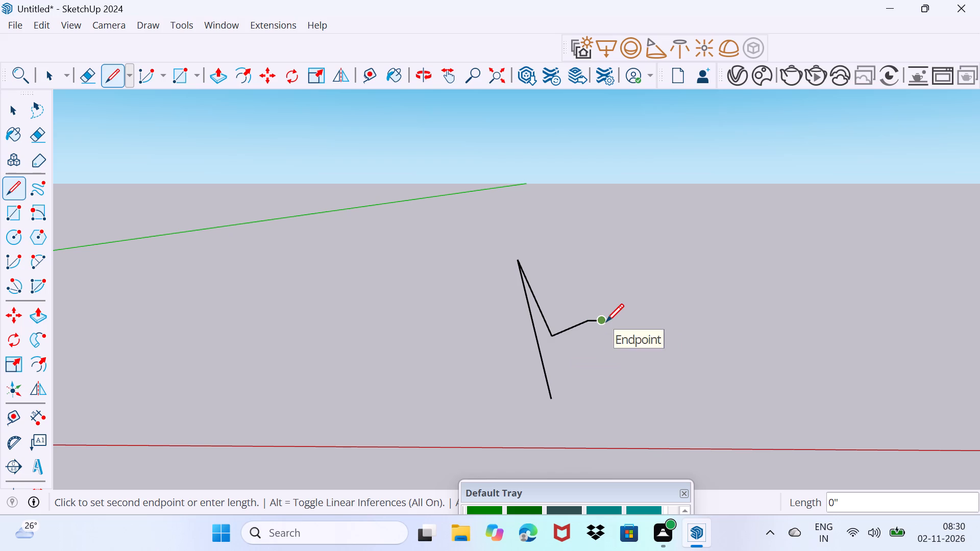
{"action": "left_click", "coordinate": [606, 321]}
{"action": "left_click", "coordinate": [620, 316]}
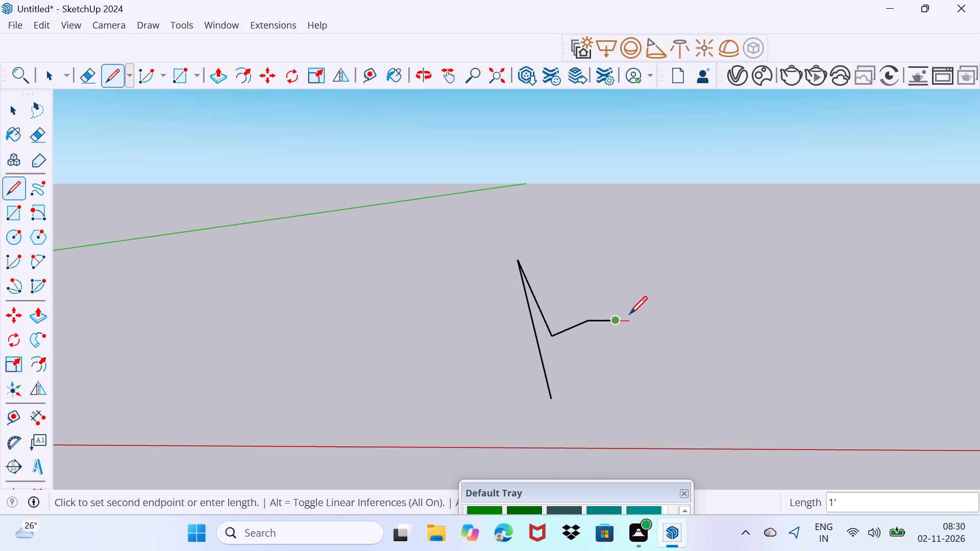
{"action": "left_click", "coordinate": [629, 314]}
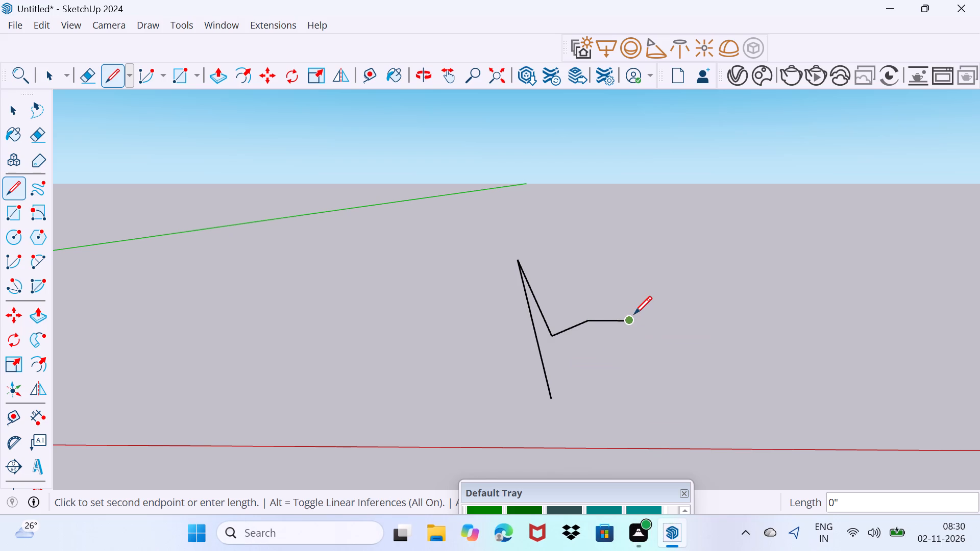
{"action": "left_click", "coordinate": [635, 314]}
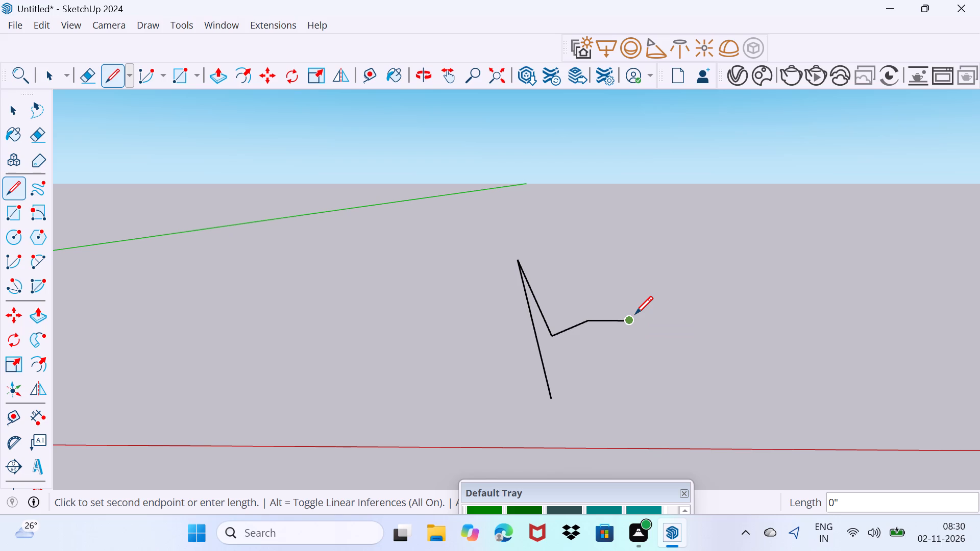
{"action": "left_click", "coordinate": [635, 314]}
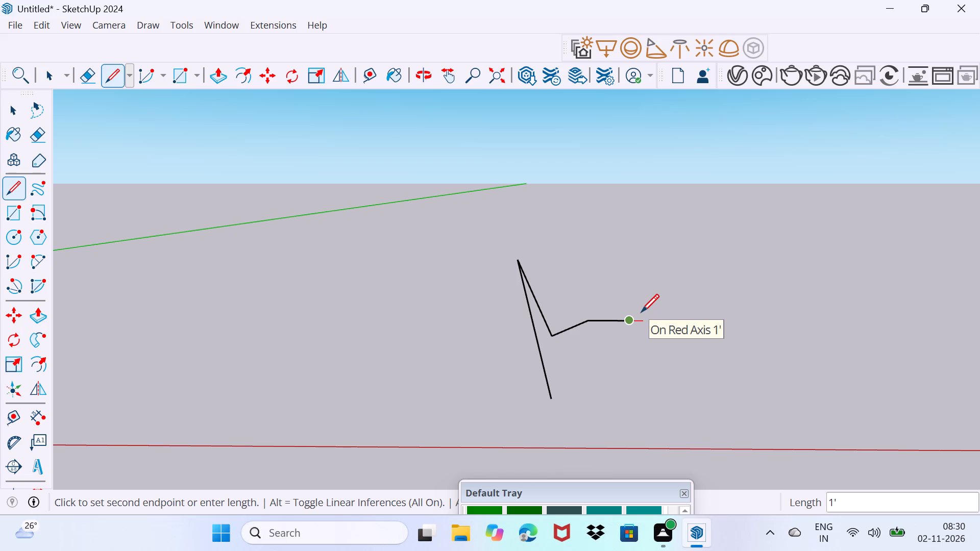
{"action": "left_click", "coordinate": [641, 312]}
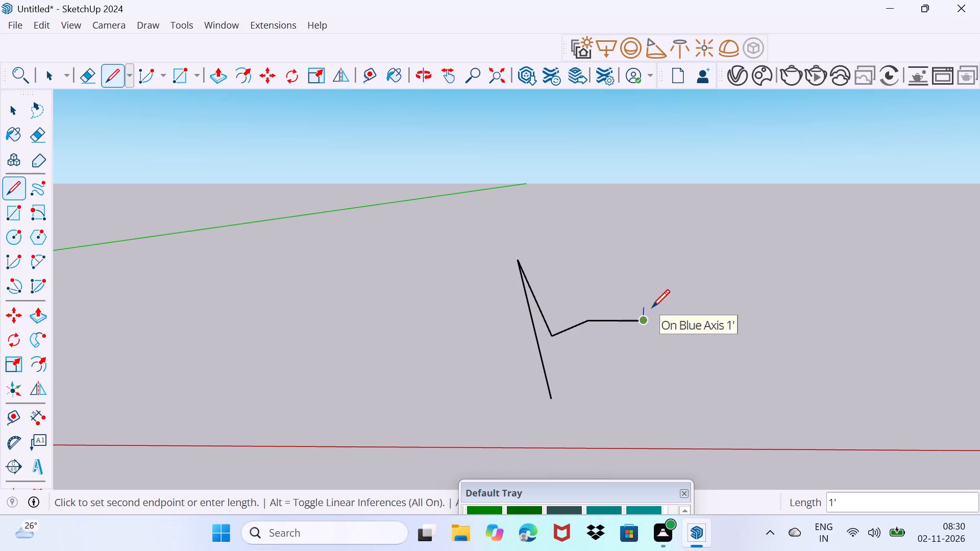
Add a 1' vertical riser and about 5' 4" along the red axis, doubling back to close a thin triangular face.
{"action": "left_click", "coordinate": [652, 307]}
{"action": "left_click", "coordinate": [652, 307]}
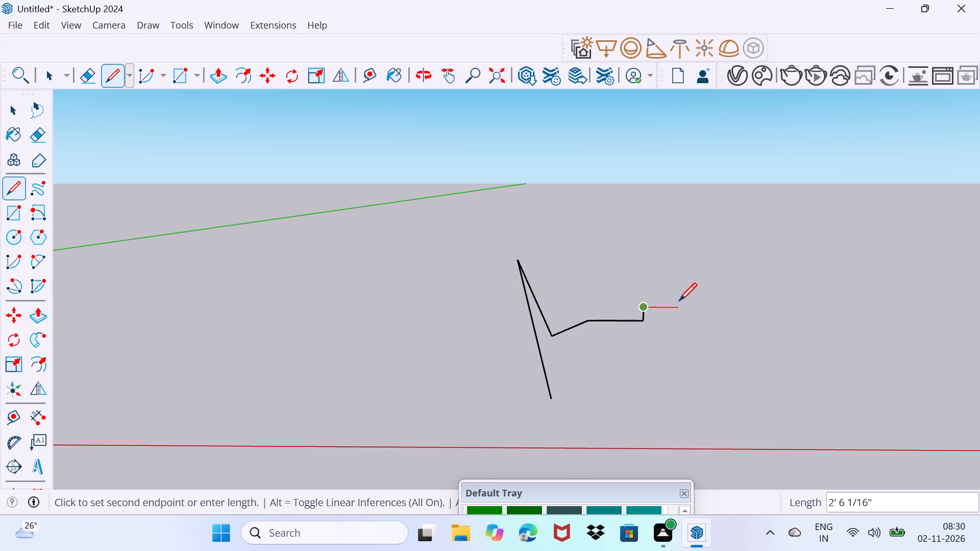
{"action": "left_click", "coordinate": [679, 300]}
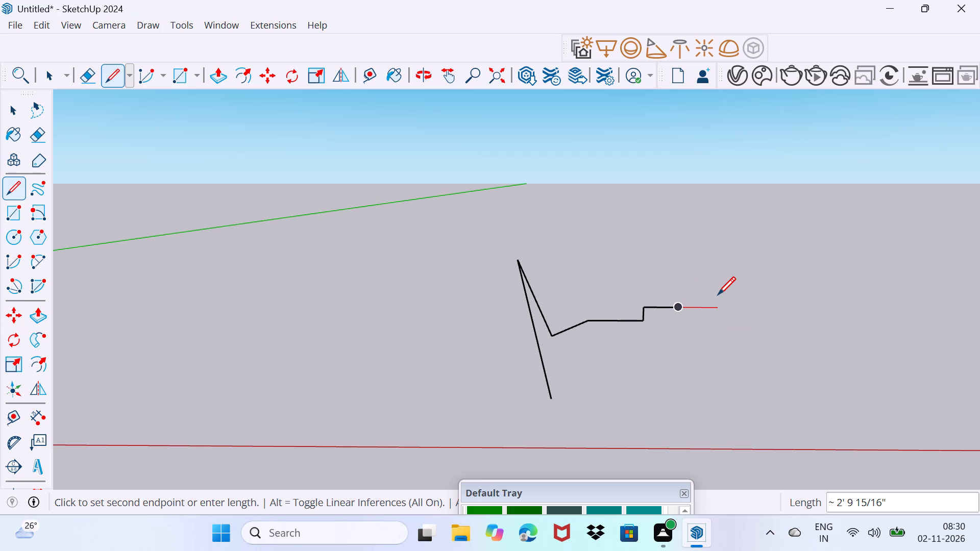
{"action": "left_click", "coordinate": [718, 294]}
{"action": "left_click", "coordinate": [718, 294]}
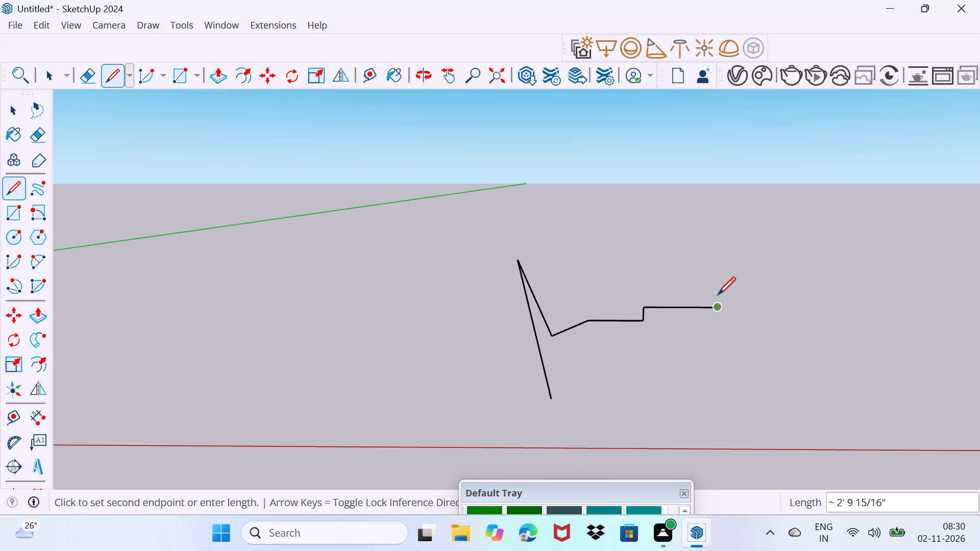
{"action": "left_click", "coordinate": [635, 338]}
{"action": "left_click", "coordinate": [673, 314]}
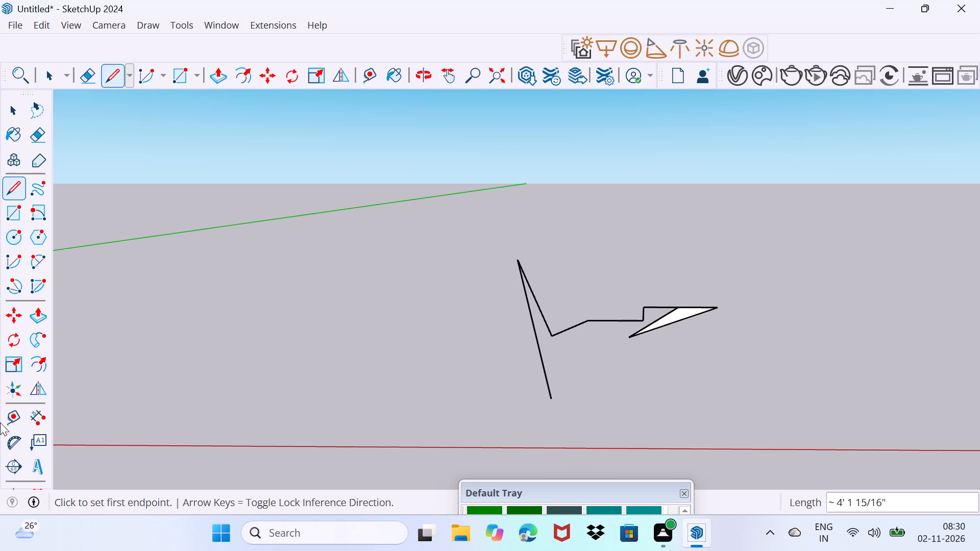
Draw a separate line from near the red axis: about 5' 5" vertically, diagonally across the stepped line, and about 14' 2" vertically above the horizon.
{"action": "left_click", "coordinate": [589, 445]}
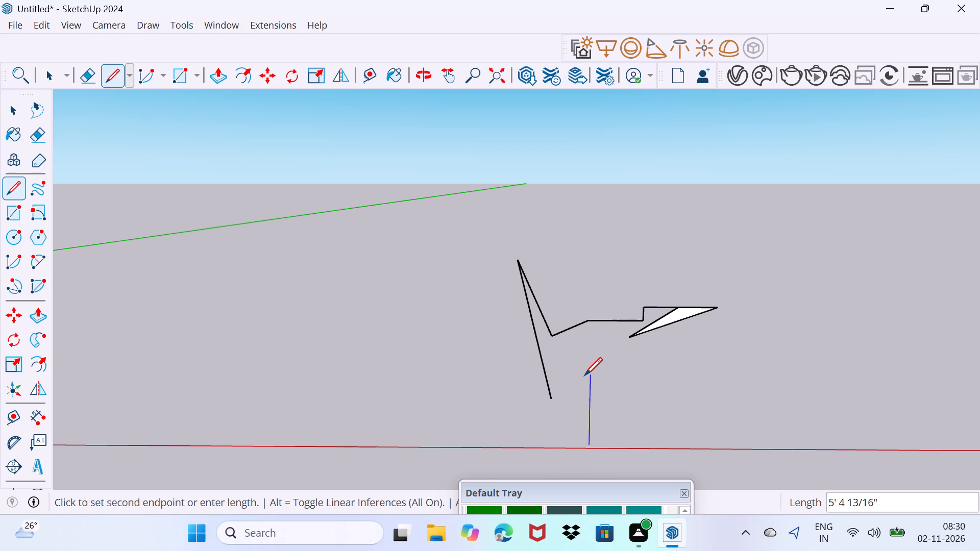
{"action": "left_click_drag", "start_coordinate": [585, 375], "coordinate": [588, 370]}
{"action": "left_click_drag", "start_coordinate": [612, 312], "coordinate": [610, 226]}
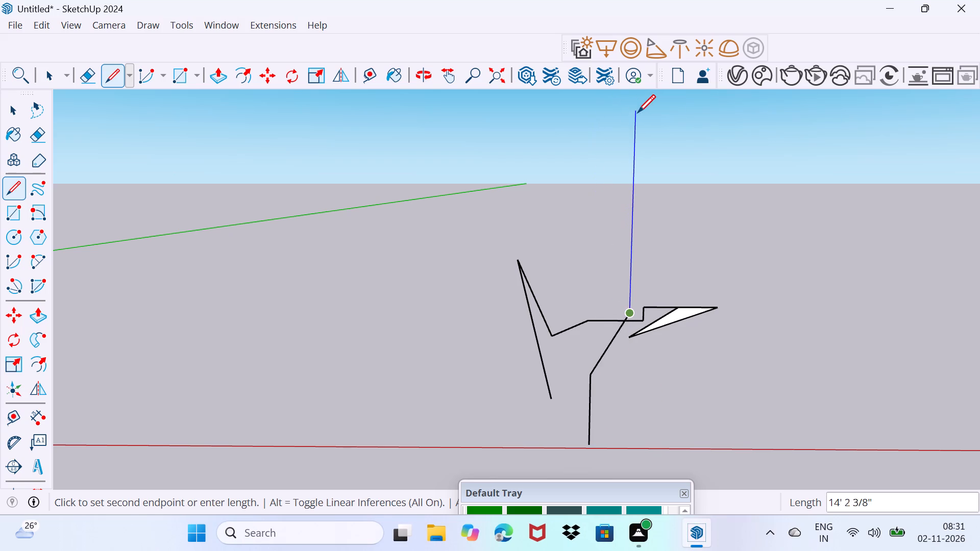
{"action": "left_click", "coordinate": [639, 115]}
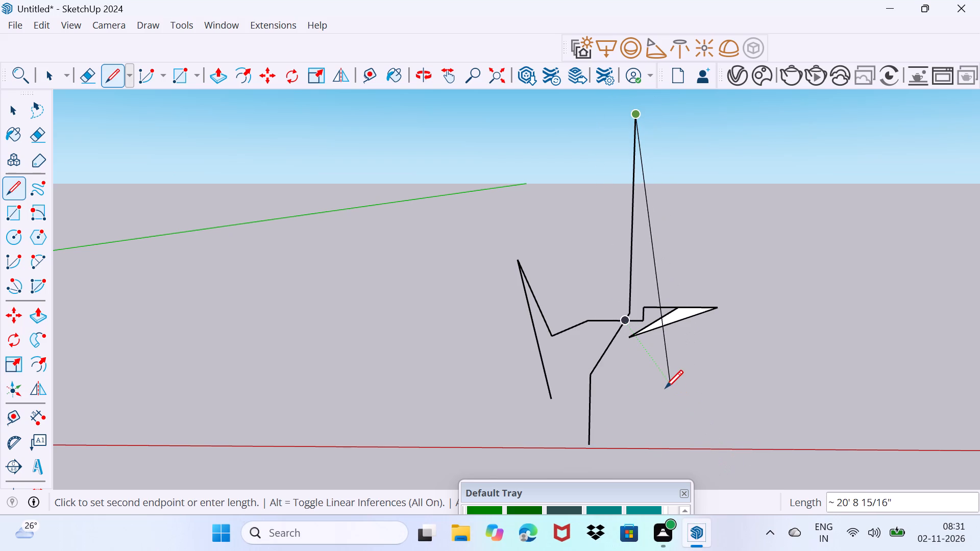
Run the line from the tall peak down through three bends past the red axis, ending in a small closed sliver face.
{"action": "left_click", "coordinate": [665, 388]}
{"action": "left_click", "coordinate": [743, 406]}
{"action": "left_click", "coordinate": [770, 474]}
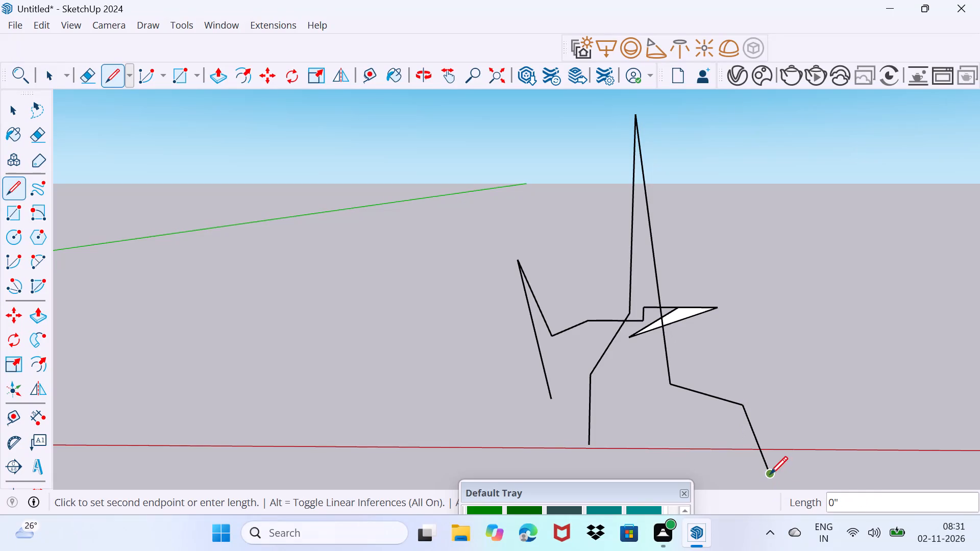
{"action": "left_click", "coordinate": [780, 483]}
{"action": "left_click", "coordinate": [800, 487]}
{"action": "left_click", "coordinate": [775, 484]}
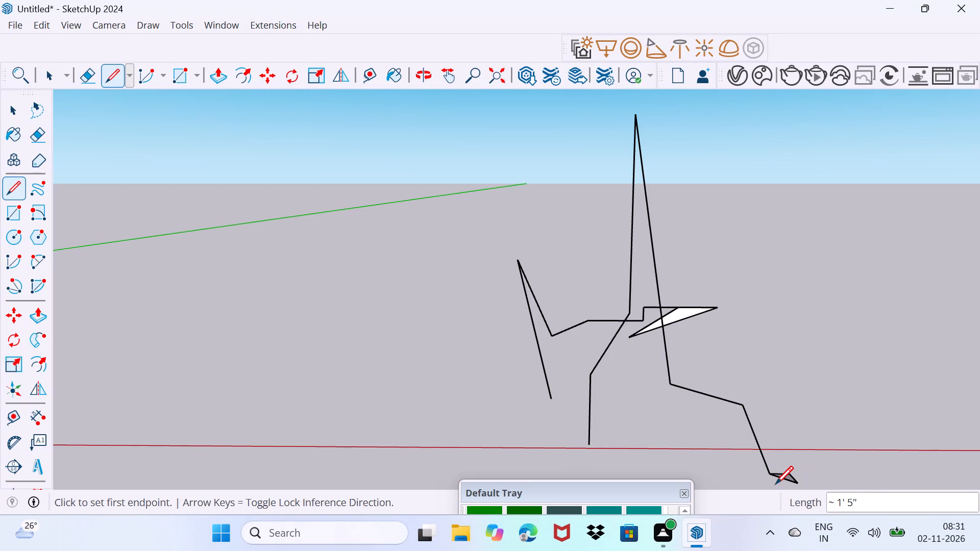
{"action": "left_click", "coordinate": [769, 484]}
{"action": "left_click", "coordinate": [769, 484]}
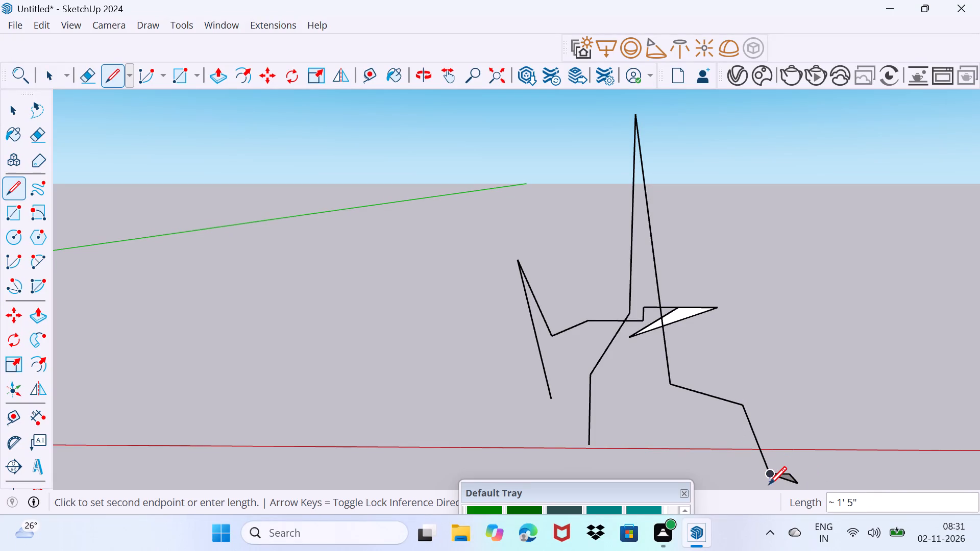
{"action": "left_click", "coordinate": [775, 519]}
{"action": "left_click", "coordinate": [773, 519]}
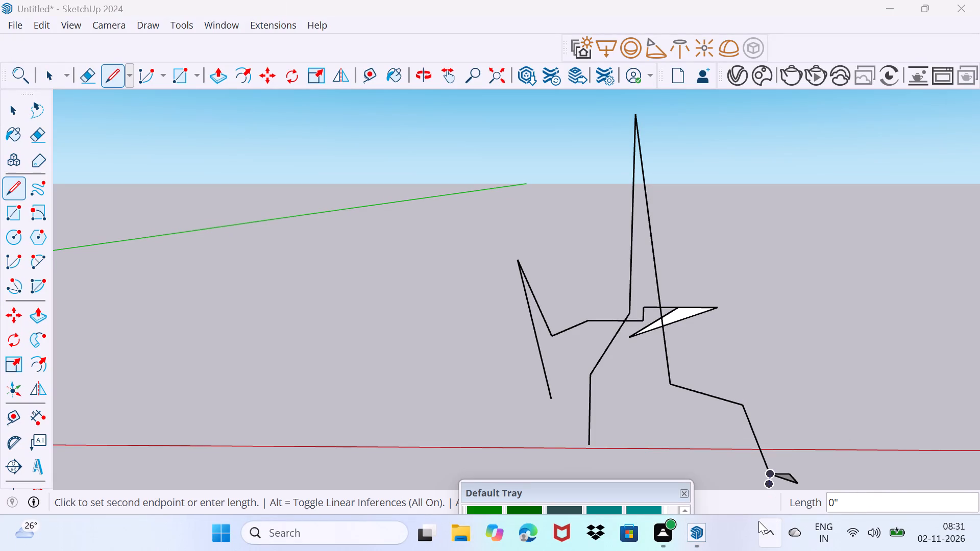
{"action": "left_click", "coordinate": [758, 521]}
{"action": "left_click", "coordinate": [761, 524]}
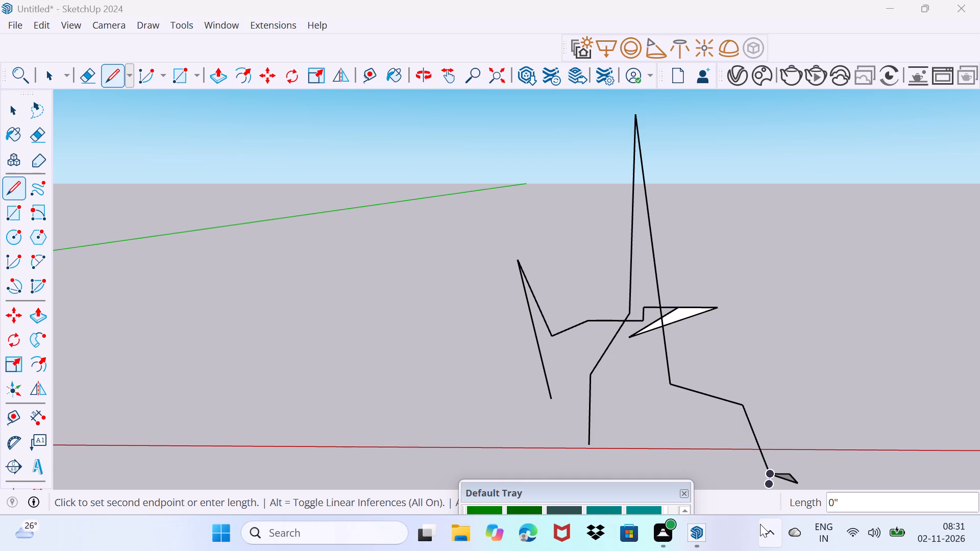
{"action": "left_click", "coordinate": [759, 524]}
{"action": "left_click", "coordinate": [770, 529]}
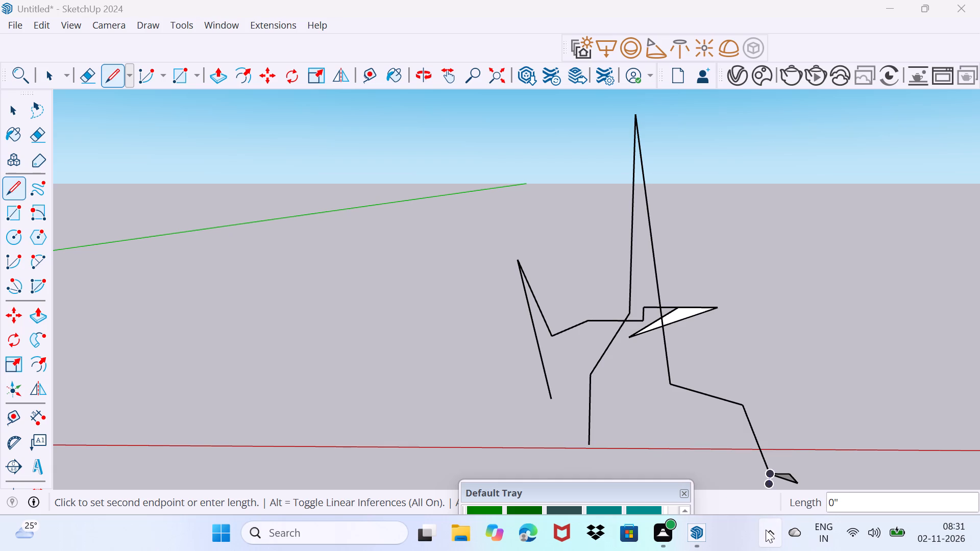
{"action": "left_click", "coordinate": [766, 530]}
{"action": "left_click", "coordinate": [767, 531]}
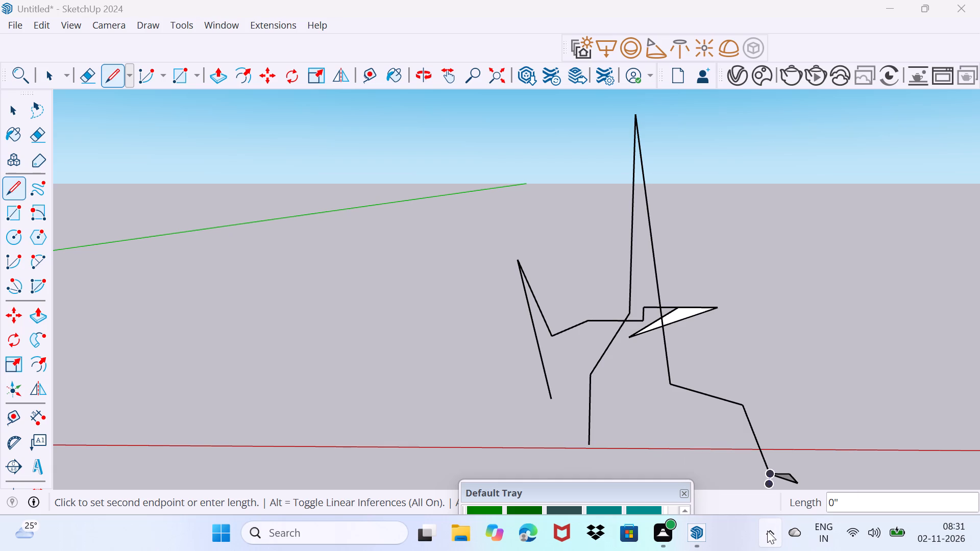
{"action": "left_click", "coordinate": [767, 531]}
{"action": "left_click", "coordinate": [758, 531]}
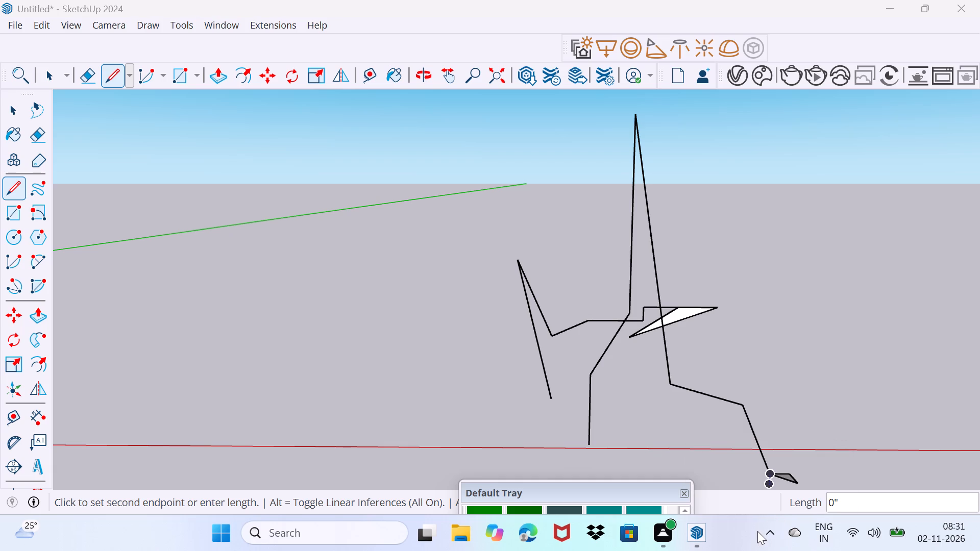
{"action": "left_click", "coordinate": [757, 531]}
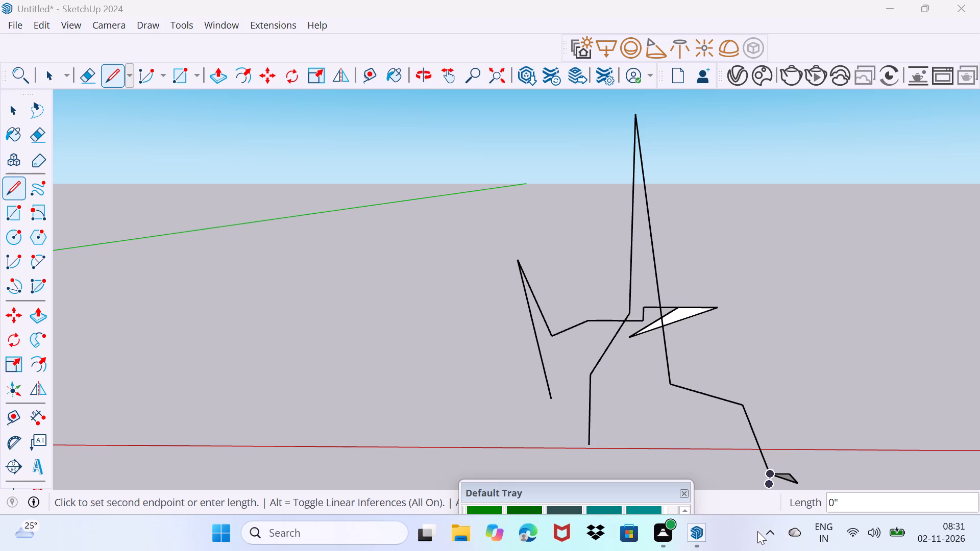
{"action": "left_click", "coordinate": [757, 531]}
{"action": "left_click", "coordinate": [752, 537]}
Draw a long diagonal from beside the small sliver back to the stepped line, continuing across the steep line into short red- and blue-axis segments.
{"action": "left_click", "coordinate": [588, 305]}
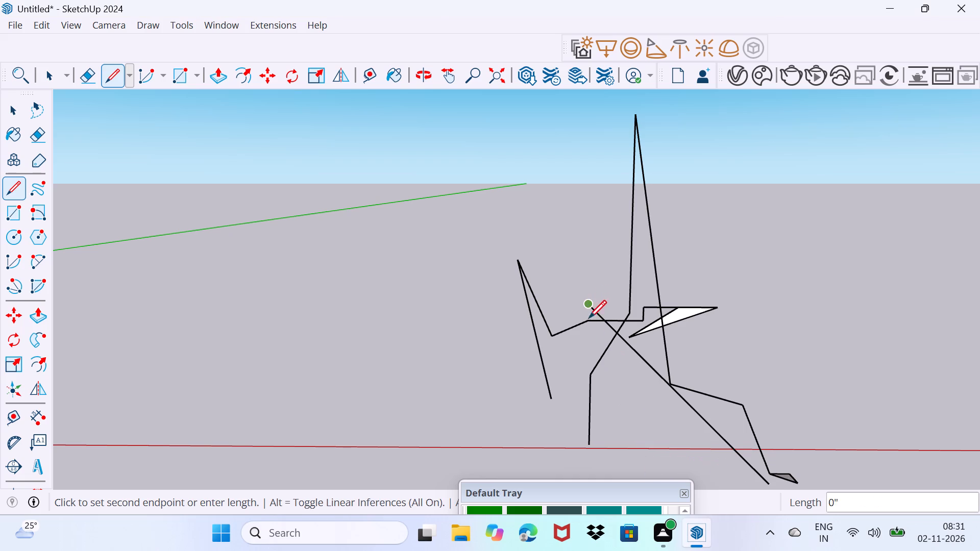
{"action": "left_click", "coordinate": [589, 331]}
{"action": "left_click", "coordinate": [494, 378]}
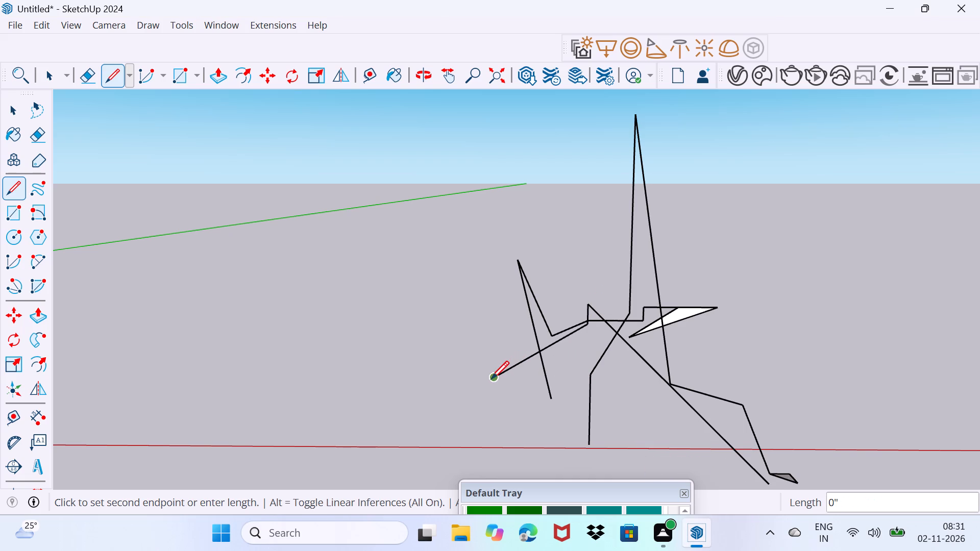
{"action": "left_click", "coordinate": [467, 365]}
{"action": "left_click", "coordinate": [467, 365]}
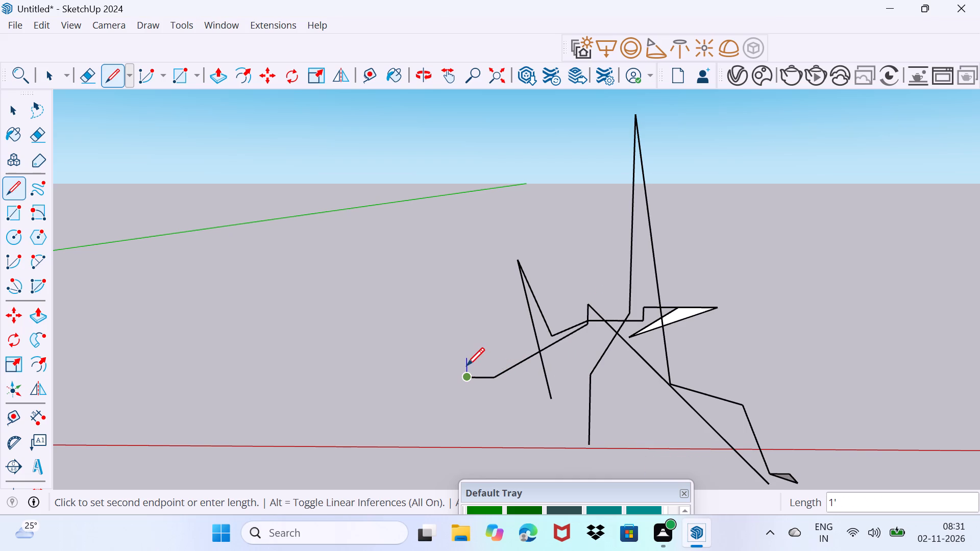
{"action": "left_click", "coordinate": [467, 365]}
{"action": "left_click", "coordinate": [454, 360]}
{"action": "left_click", "coordinate": [455, 361]}
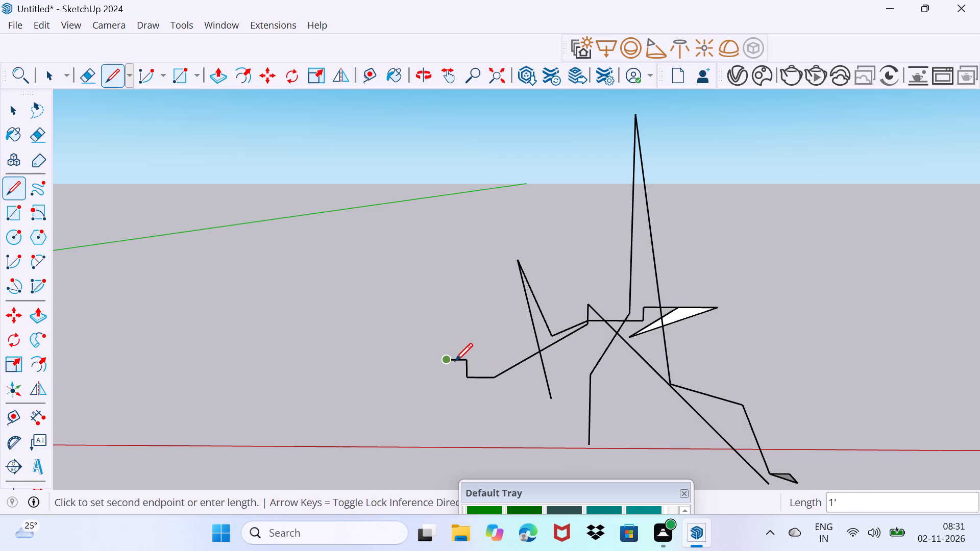
{"action": "left_click", "coordinate": [455, 361]}
{"action": "left_click", "coordinate": [455, 361]}
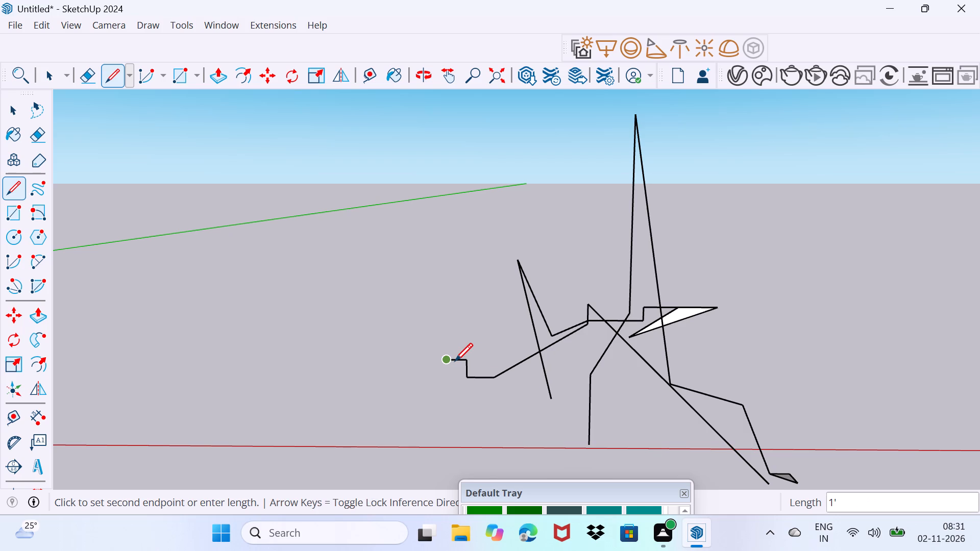
Continue the line from the short red-axis segment about 3' 2" diagonally outward, turn sharply back upward, and double back about 1' 2".
{"action": "left_click", "coordinate": [457, 361]}
{"action": "left_click", "coordinate": [457, 361]}
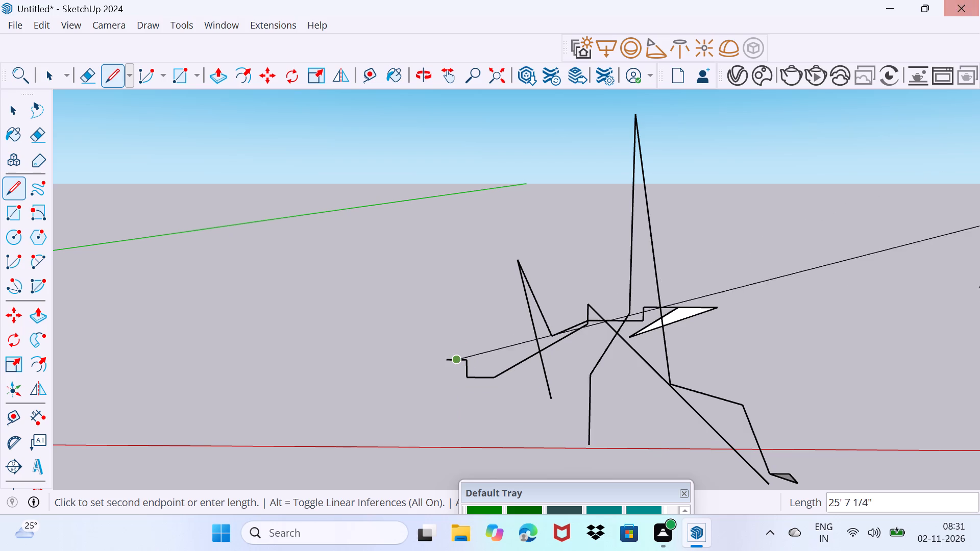
{"action": "left_click", "coordinate": [404, 322]}
{"action": "left_click", "coordinate": [463, 287]}
{"action": "left_click", "coordinate": [453, 304]}
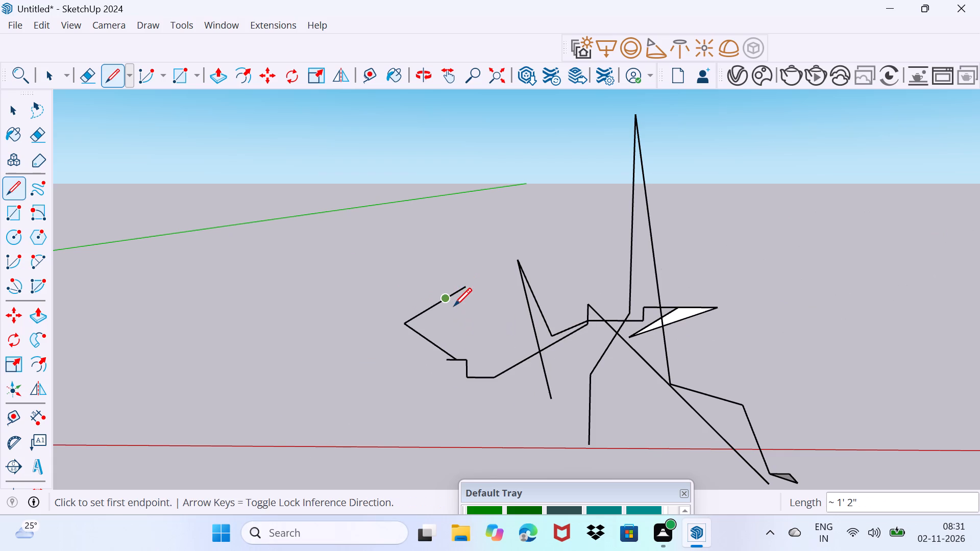
Draw a short diagonal inside the new V-shaped bend, continuing about 1' 9" along the red axis and vertically down, the last drop about 2' 1".
{"action": "left_click", "coordinate": [455, 304]}
{"action": "left_click", "coordinate": [449, 320]}
{"action": "left_click", "coordinate": [481, 319]}
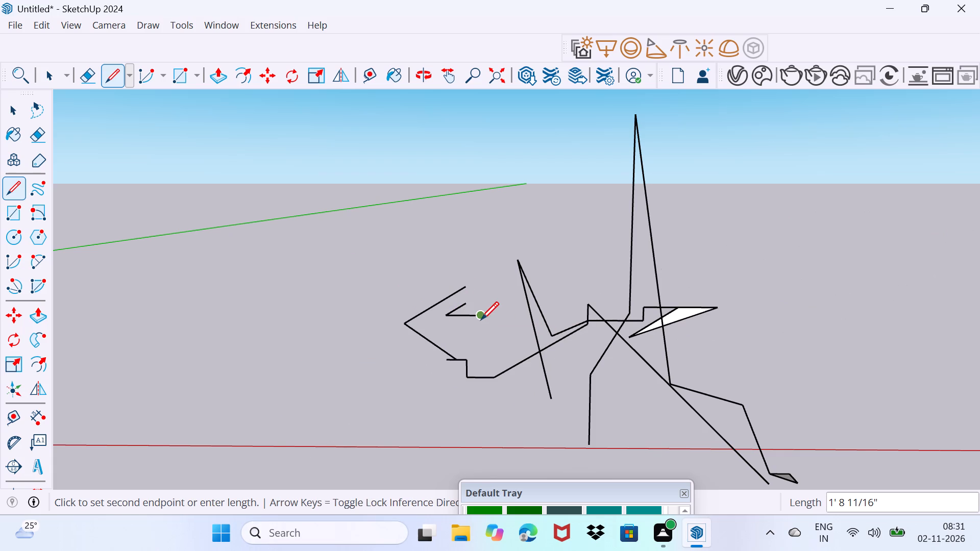
{"action": "left_click", "coordinate": [476, 332]}
{"action": "left_click", "coordinate": [482, 333]}
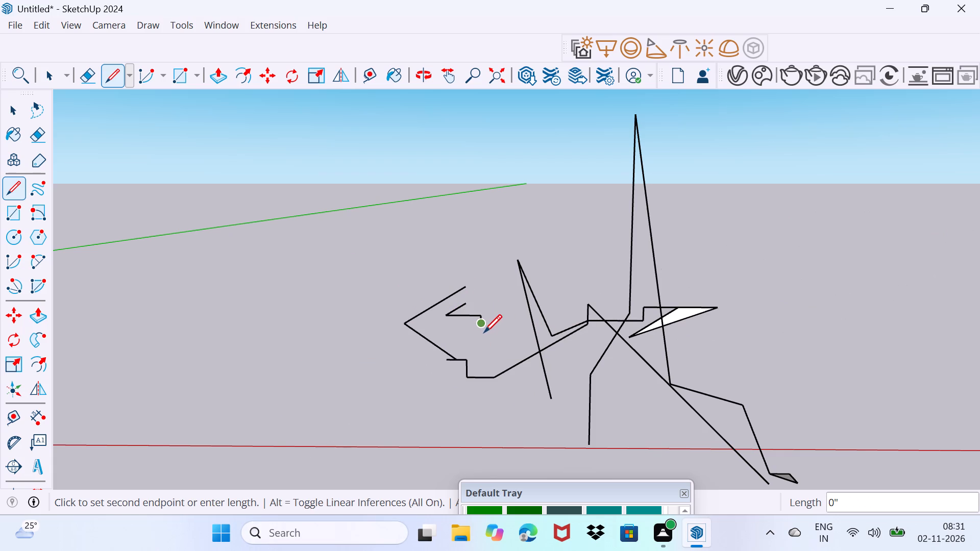
{"action": "left_click", "coordinate": [487, 331]}
{"action": "left_click", "coordinate": [489, 366]}
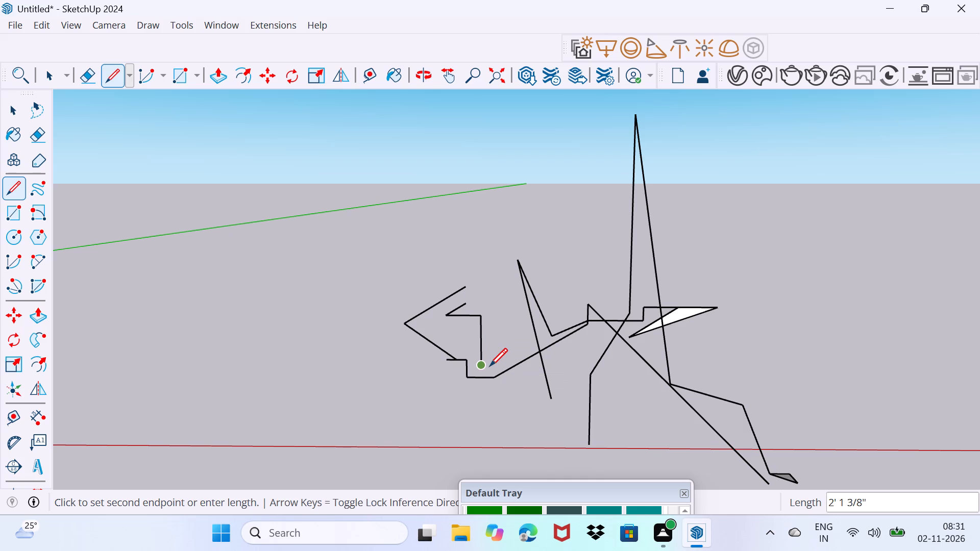
Extend 1' along the red axis and connect to the nearby corner and sloped line with about 9" and 8" segments, closing a small triangular face.
{"action": "left_click", "coordinate": [489, 366]}
{"action": "left_click", "coordinate": [491, 367]}
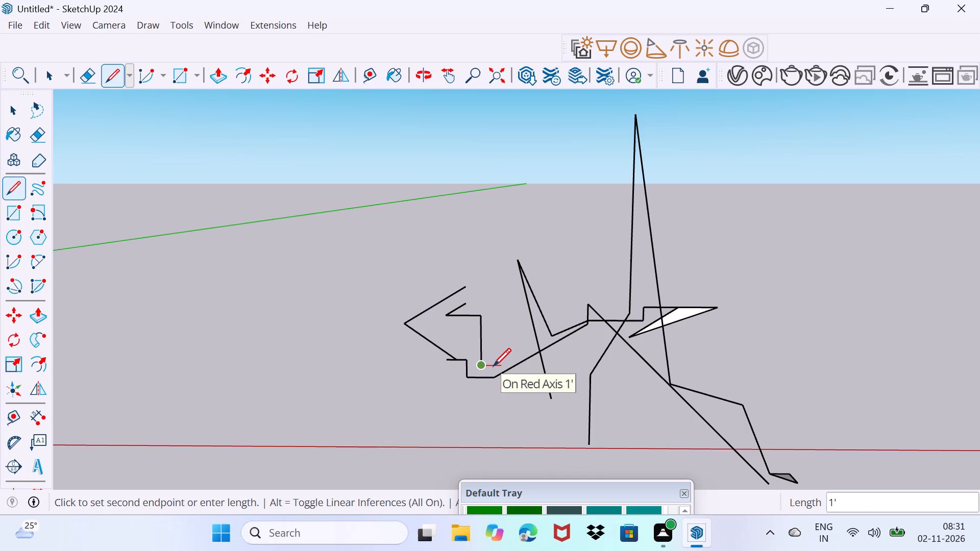
{"action": "left_click", "coordinate": [493, 366]}
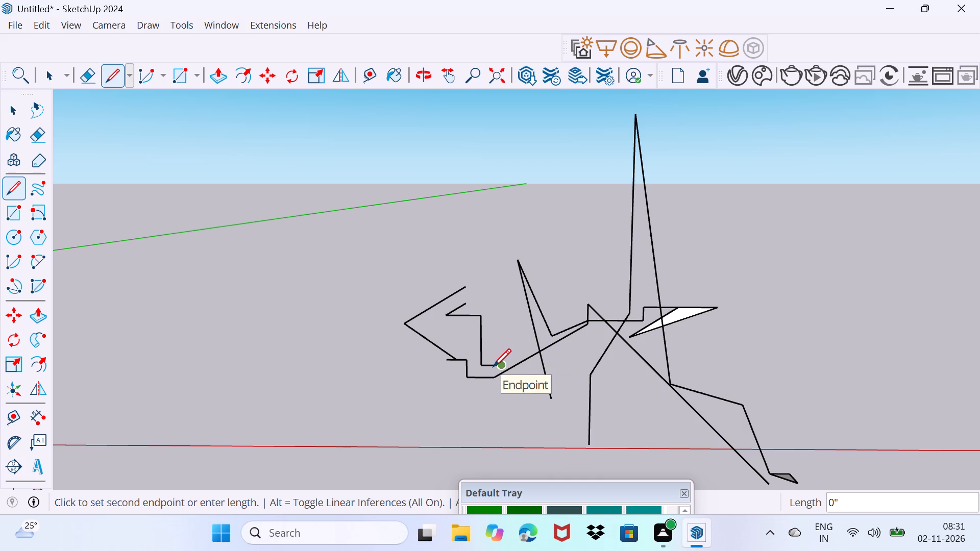
{"action": "left_click", "coordinate": [493, 366]}
{"action": "left_click", "coordinate": [496, 365]}
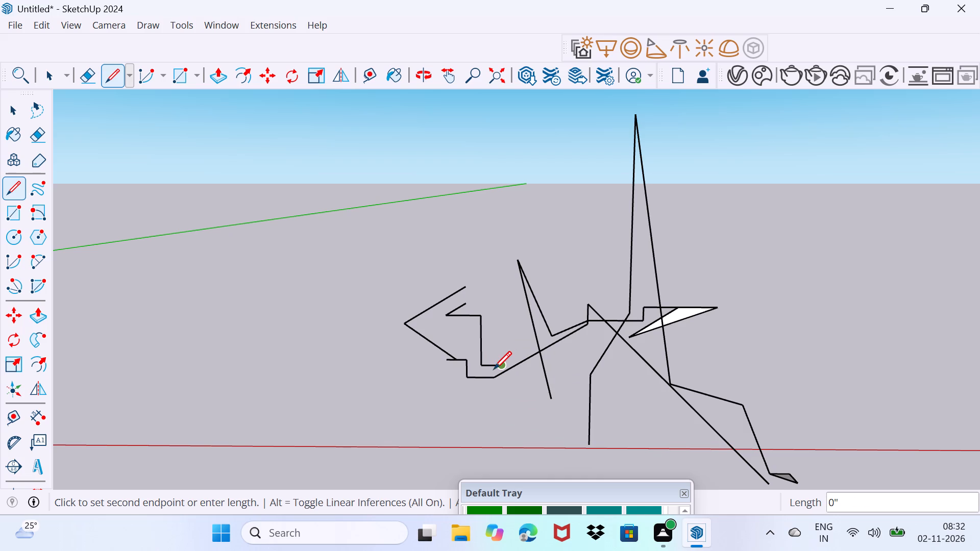
{"action": "left_click", "coordinate": [494, 369]}
{"action": "left_click", "coordinate": [502, 367]}
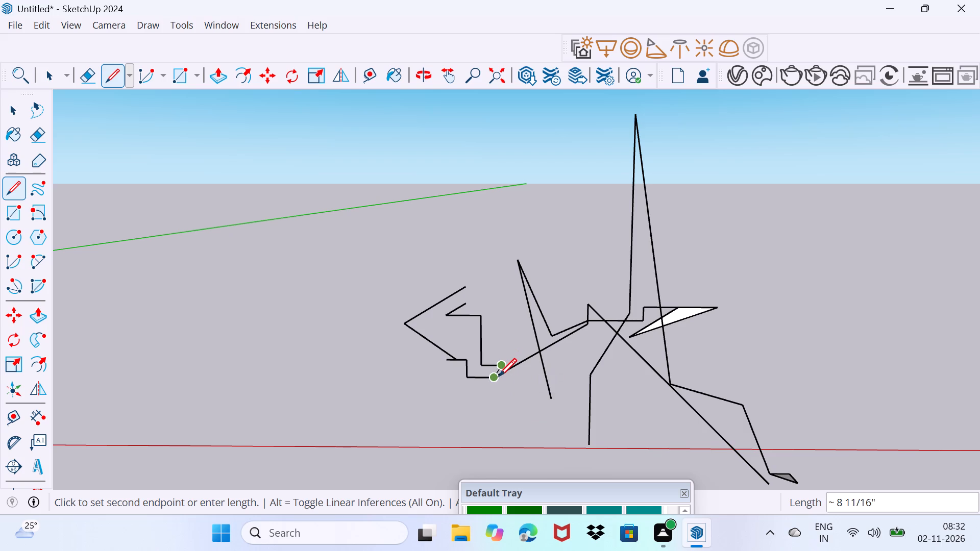
{"action": "left_click", "coordinate": [499, 376]}
{"action": "left_click", "coordinate": [508, 370]}
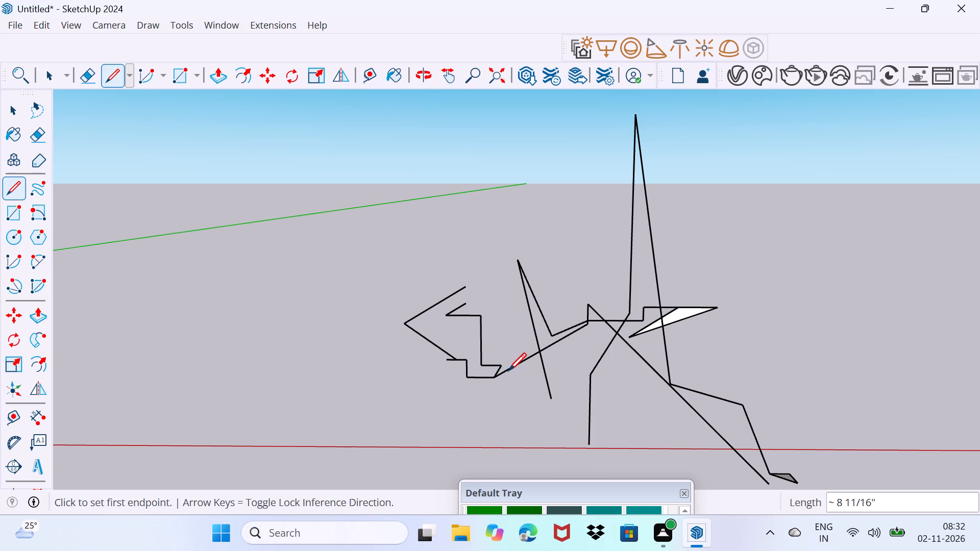
{"action": "left_click", "coordinate": [510, 370]}
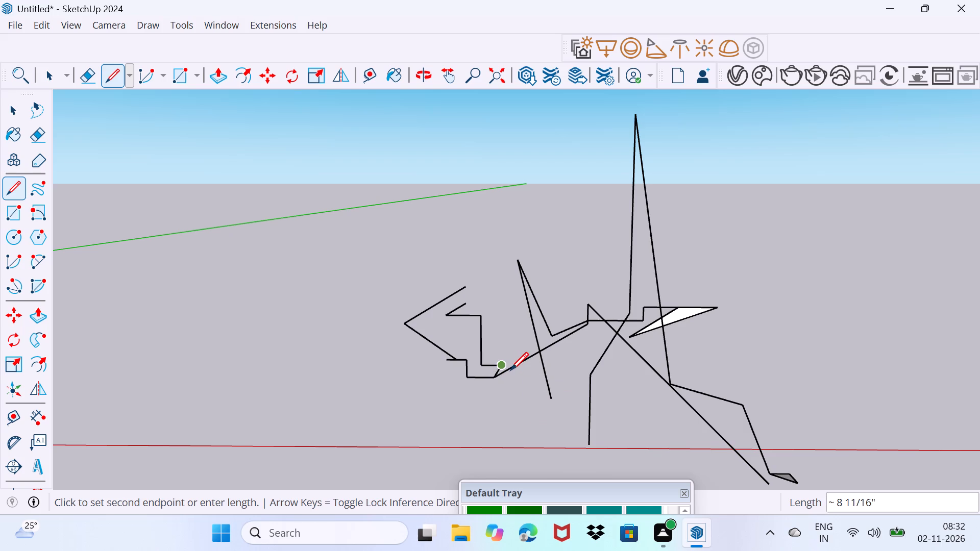
{"action": "left_click", "coordinate": [510, 370]}
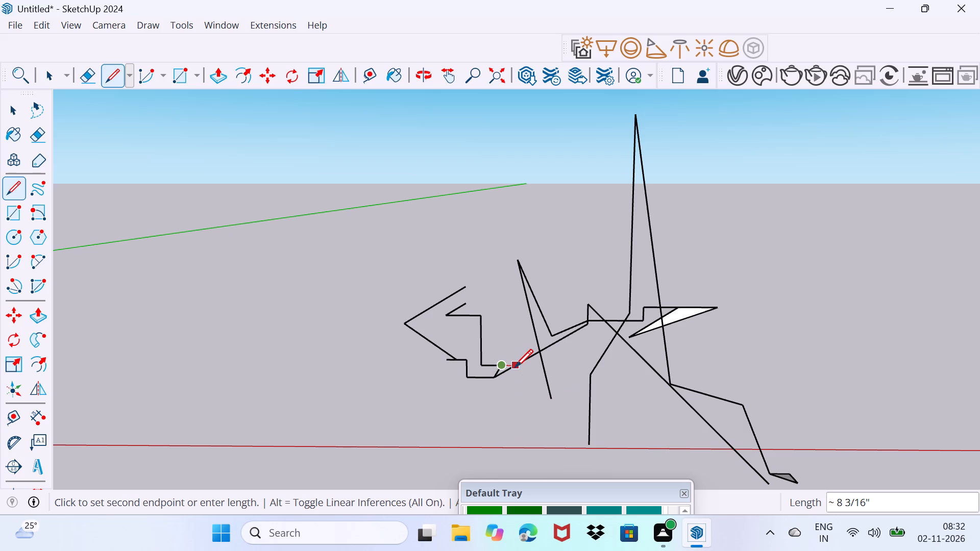
{"action": "left_click", "coordinate": [515, 367]}
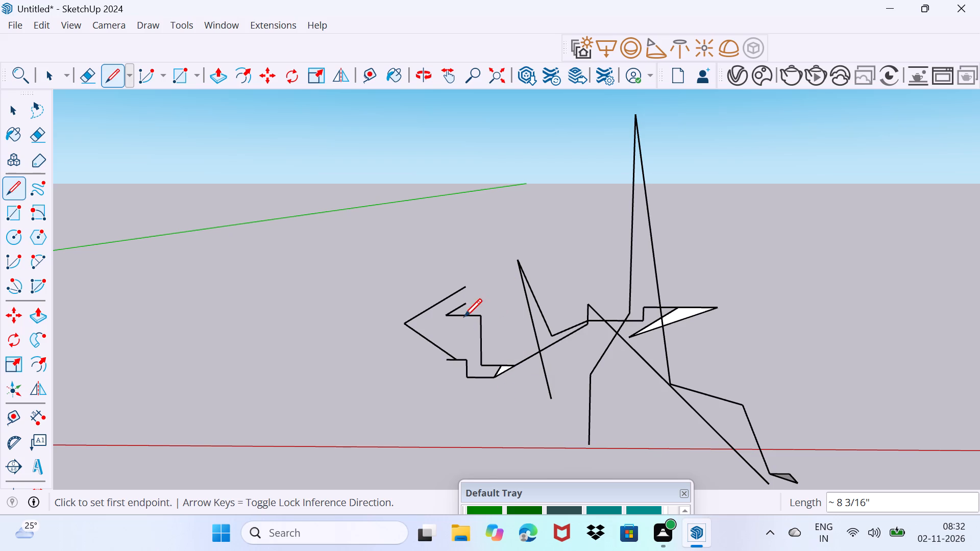
Extend the short inner diagonal to the narrow peak, add a vertical spur, then 1' along the red axis and a long vertical drop.
{"action": "left_click", "coordinate": [464, 302]}
{"action": "left_click_drag", "start_coordinate": [509, 270], "coordinate": [510, 276]}
{"action": "left_click", "coordinate": [507, 309]}
{"action": "left_click", "coordinate": [536, 268]}
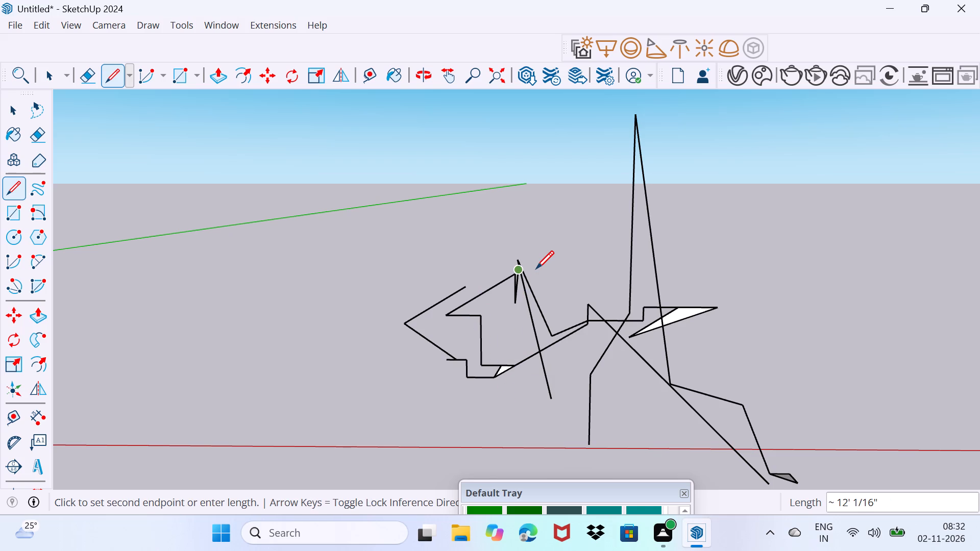
{"action": "left_click", "coordinate": [536, 268]}
{"action": "left_click", "coordinate": [537, 271]}
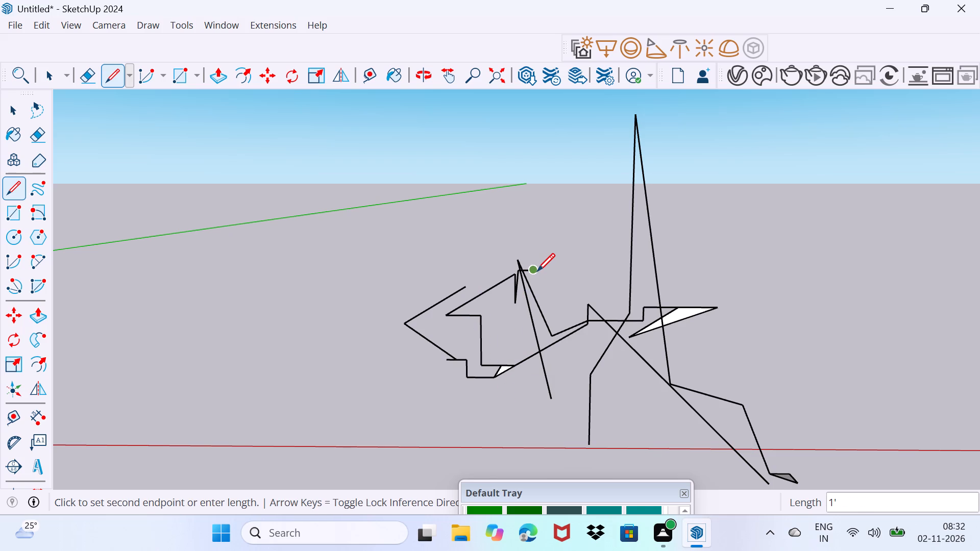
{"action": "left_click_drag", "start_coordinate": [537, 275], "coordinate": [539, 281]}
{"action": "left_click", "coordinate": [533, 288]}
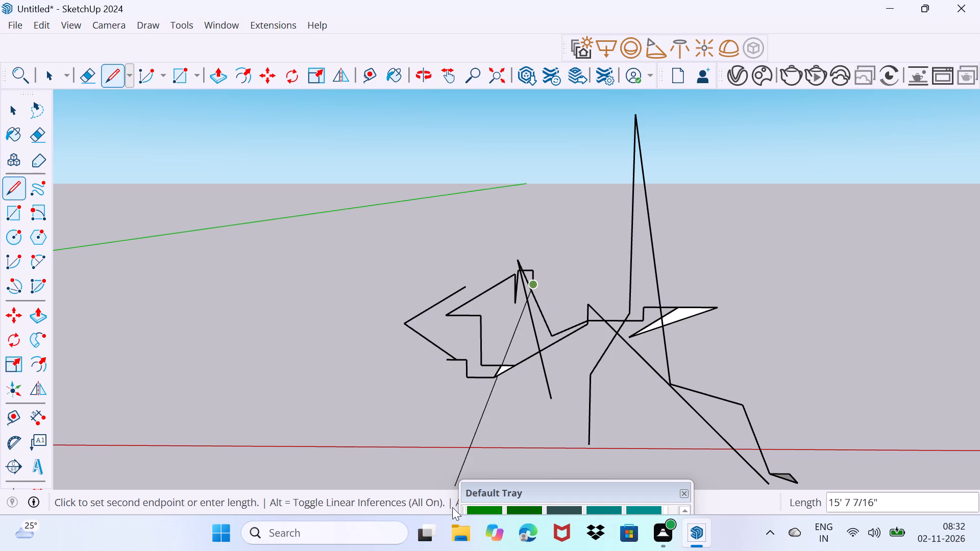
{"action": "left_click", "coordinate": [540, 398]}
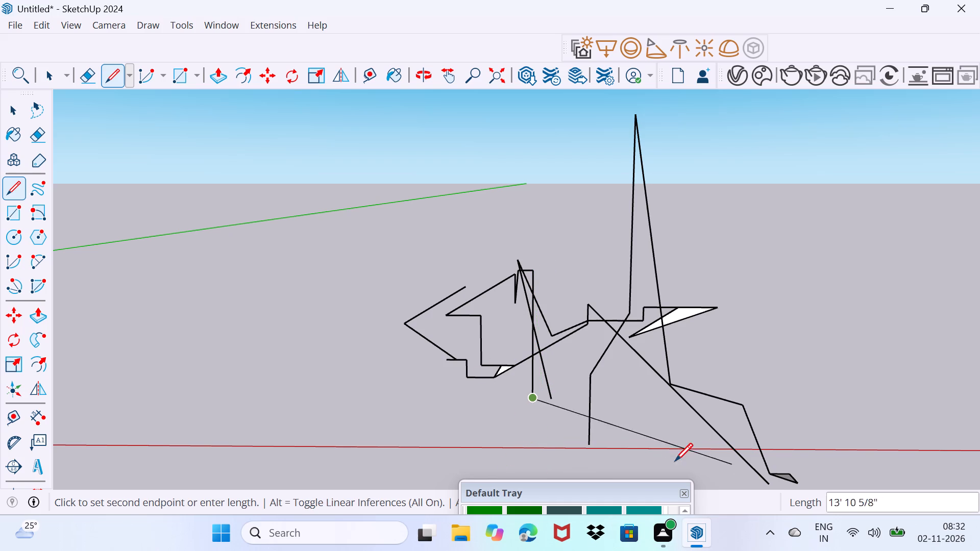
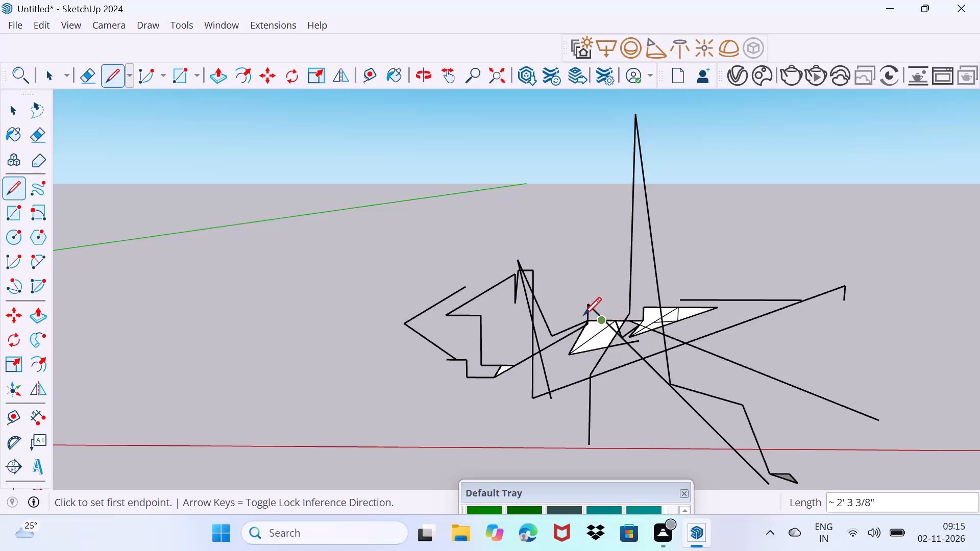
Add a line to the white face's lower tip and close a small rectangle beside the vertical spur, its last side about 1' long.
{"action": "left_click", "coordinate": [603, 357]}
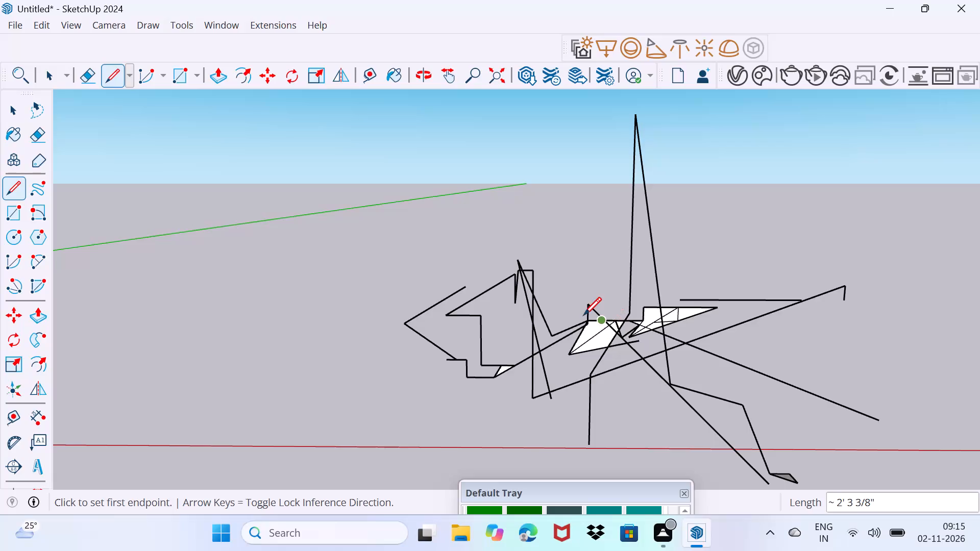
{"action": "left_click", "coordinate": [583, 315]}
{"action": "left_click", "coordinate": [583, 310]}
{"action": "left_click_drag", "start_coordinate": [602, 304], "coordinate": [602, 327]}
{"action": "left_click", "coordinate": [601, 326]}
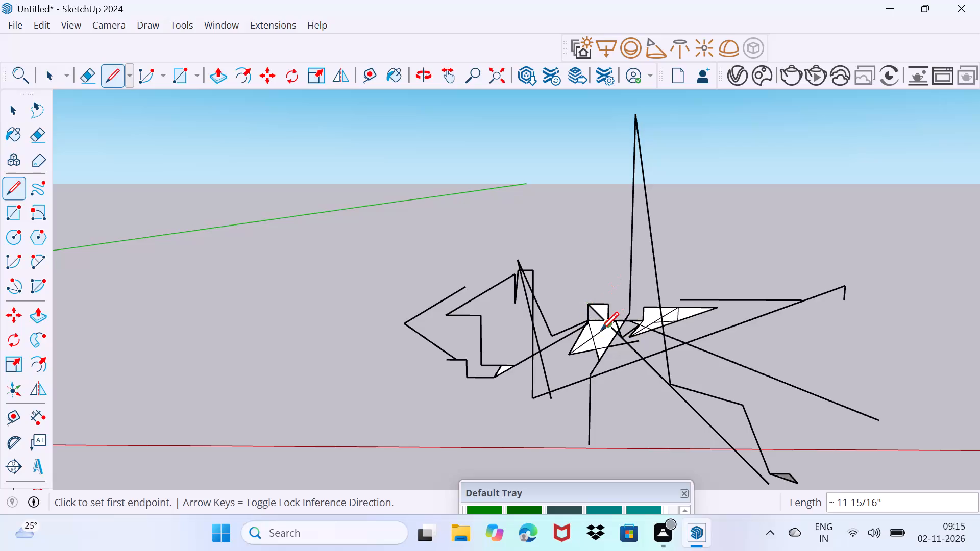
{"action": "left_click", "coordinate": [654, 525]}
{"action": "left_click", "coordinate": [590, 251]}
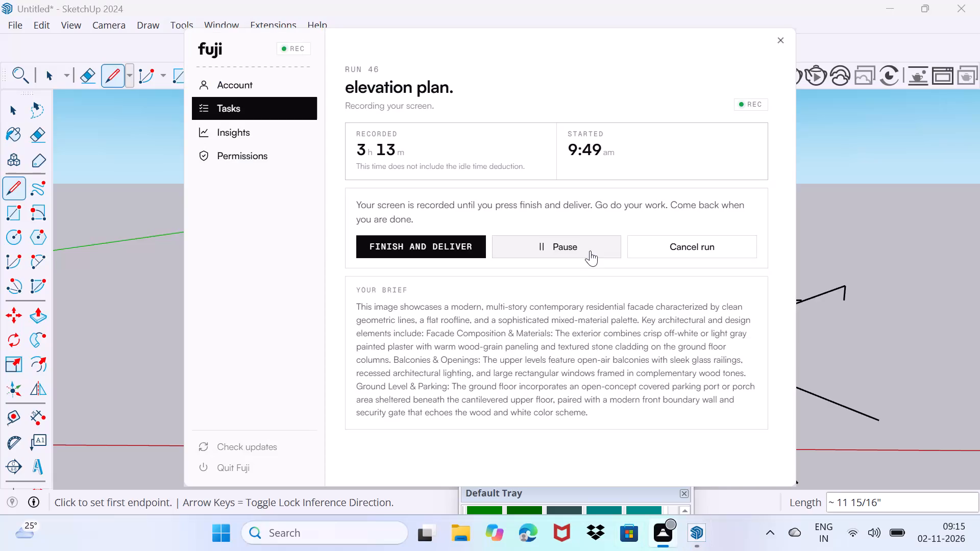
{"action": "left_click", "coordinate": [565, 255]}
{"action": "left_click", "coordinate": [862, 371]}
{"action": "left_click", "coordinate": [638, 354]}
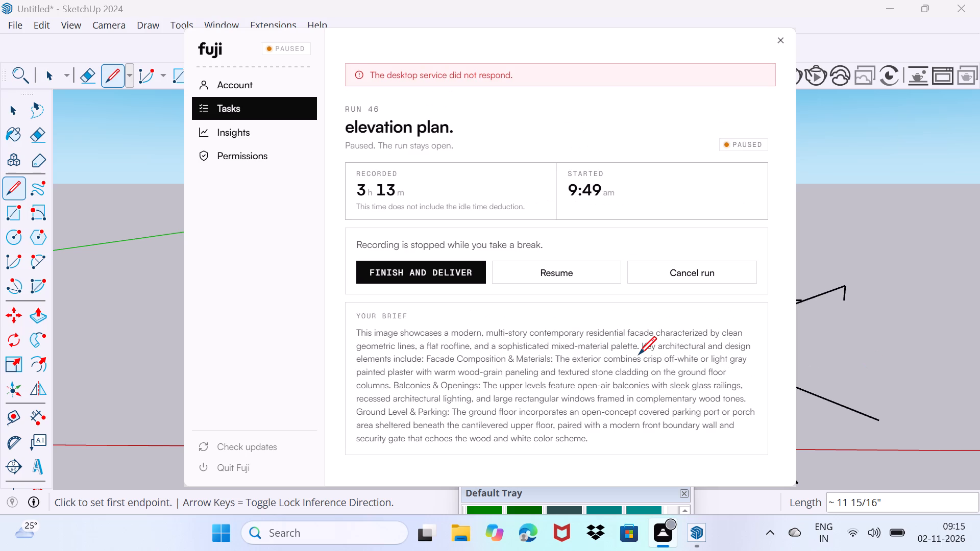